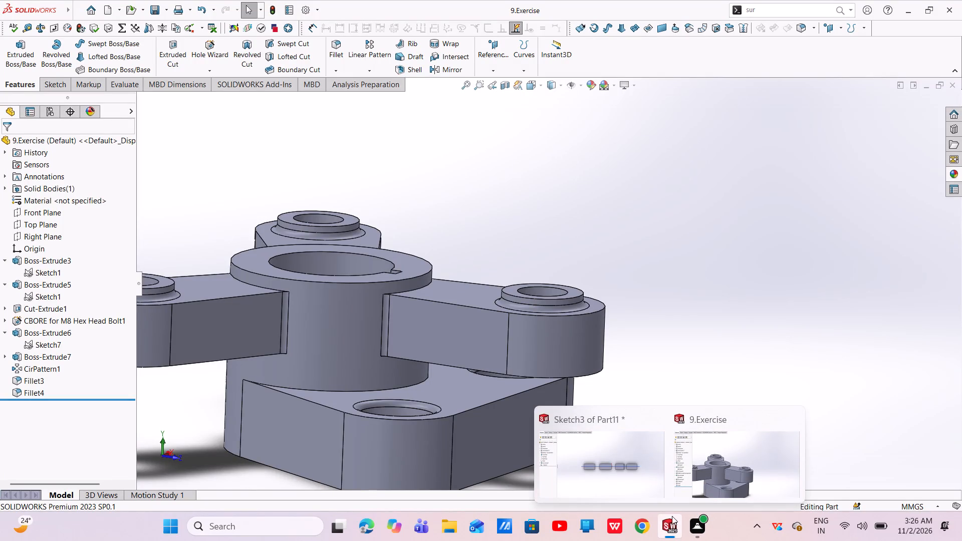
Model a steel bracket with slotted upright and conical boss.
Switch to the Part11 document and exit its open Sketch3.
left_click(647, 446)
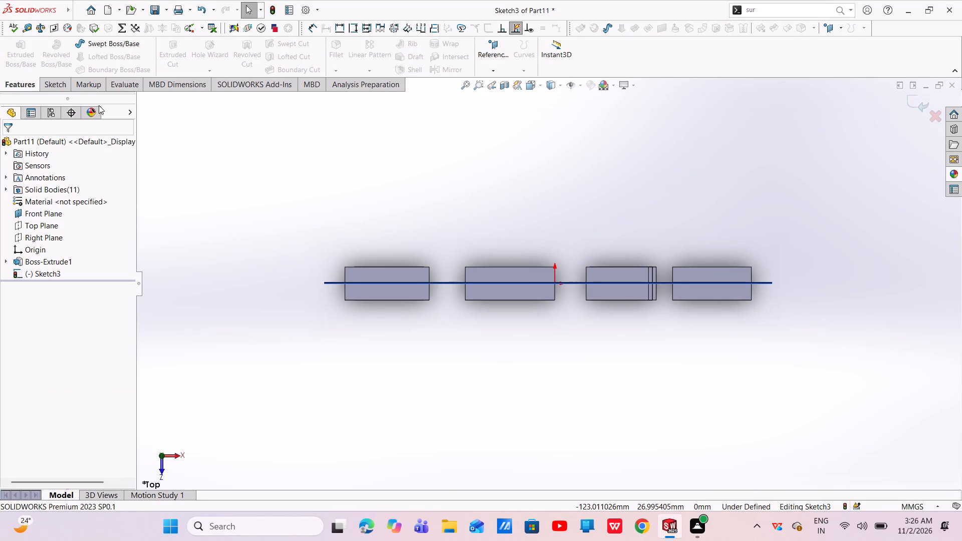
left_click(64, 85)
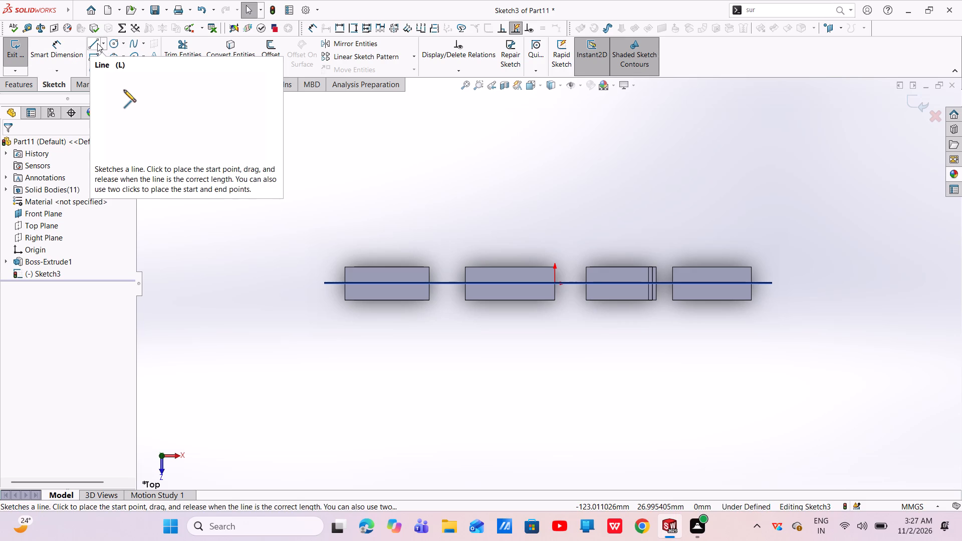
left_click(331, 208)
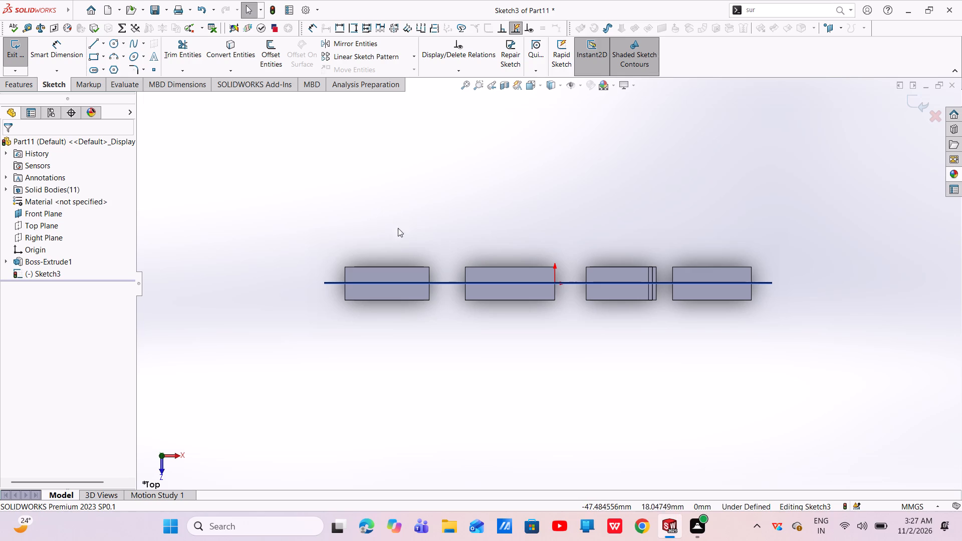
left_click(378, 250)
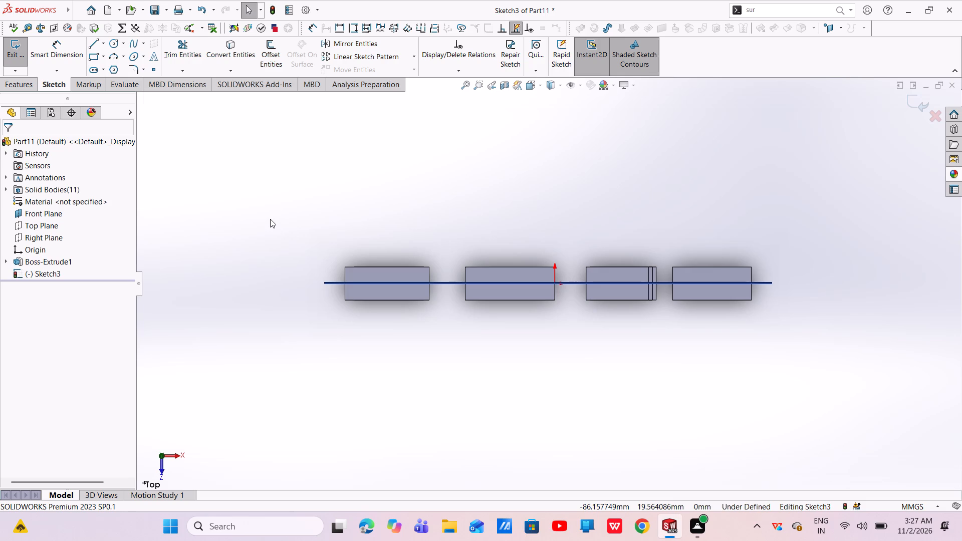
key("Escape")
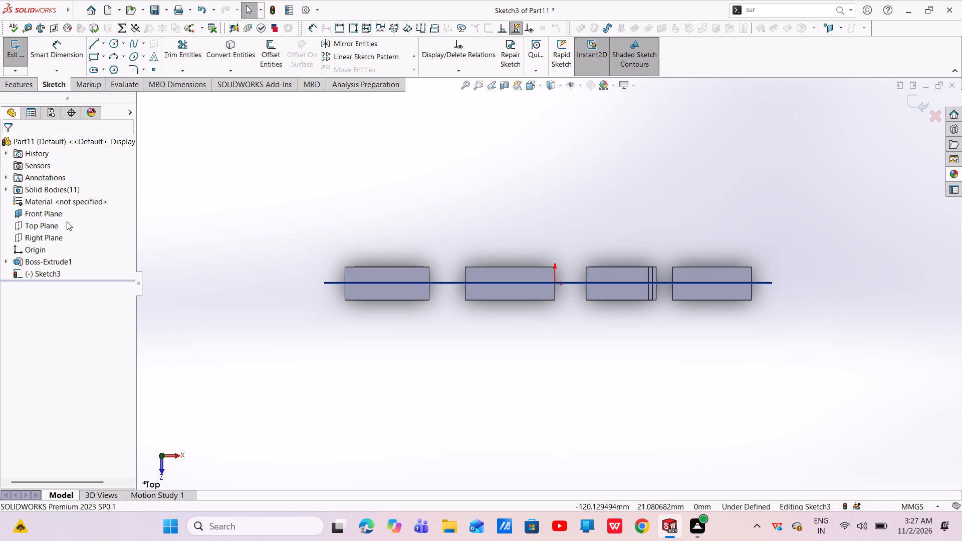
left_click(48, 230)
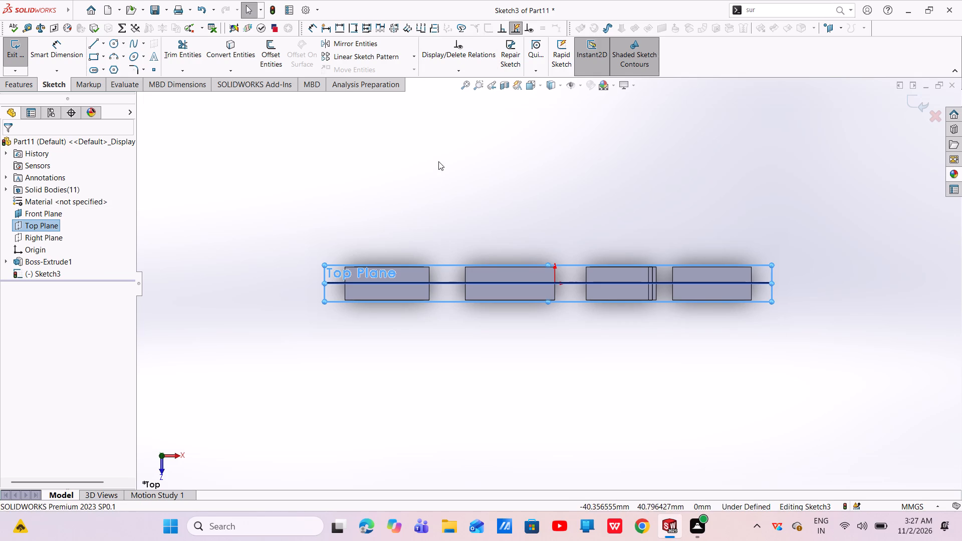
left_click(914, 104)
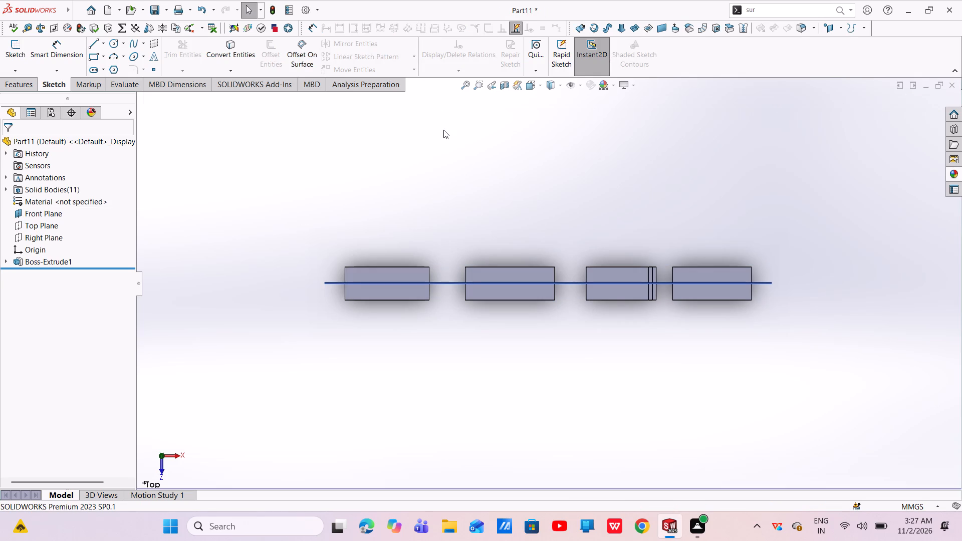
Start a sketch on the Top Plane and draw two connected slanted lines, about 19 mm and 12 mm long, above the leftmost block.
left_click(47, 224)
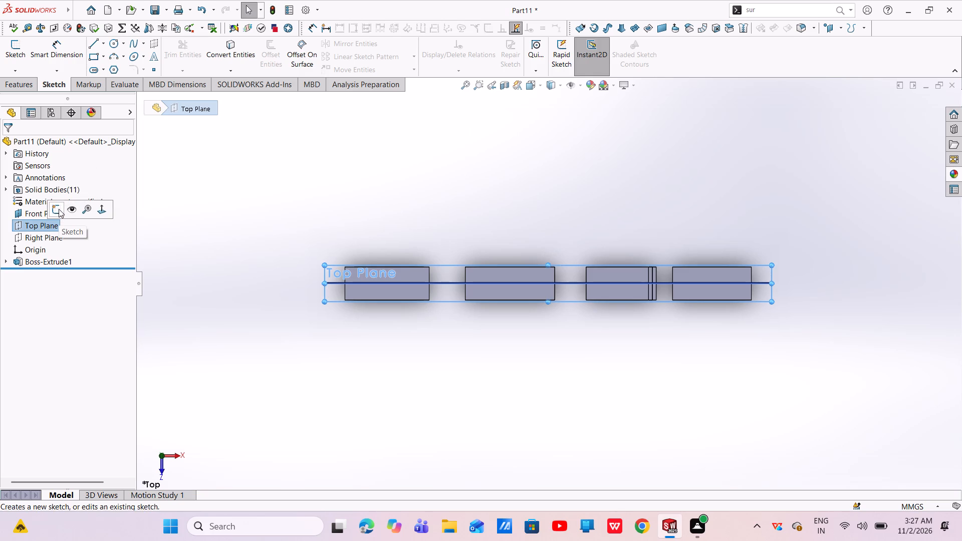
left_click(58, 209)
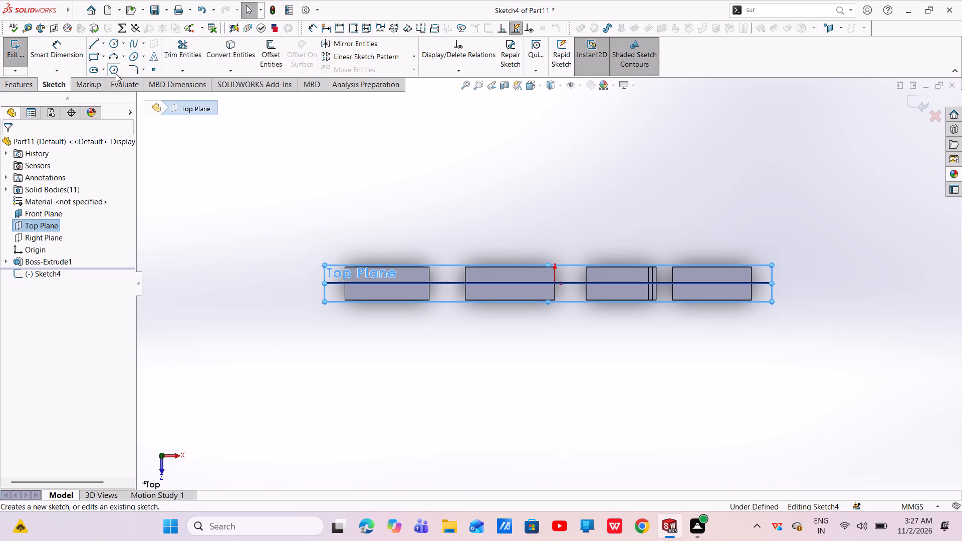
left_click(98, 50)
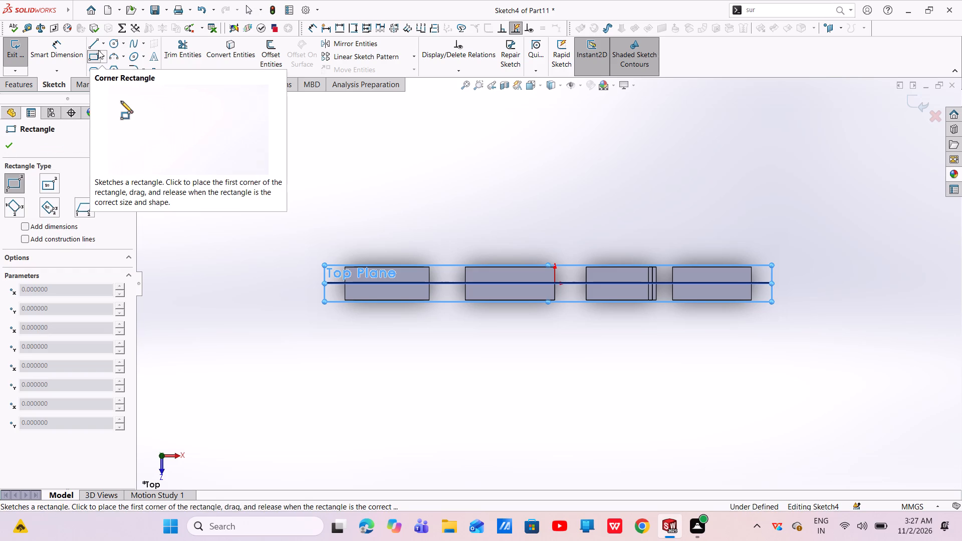
left_click(98, 47)
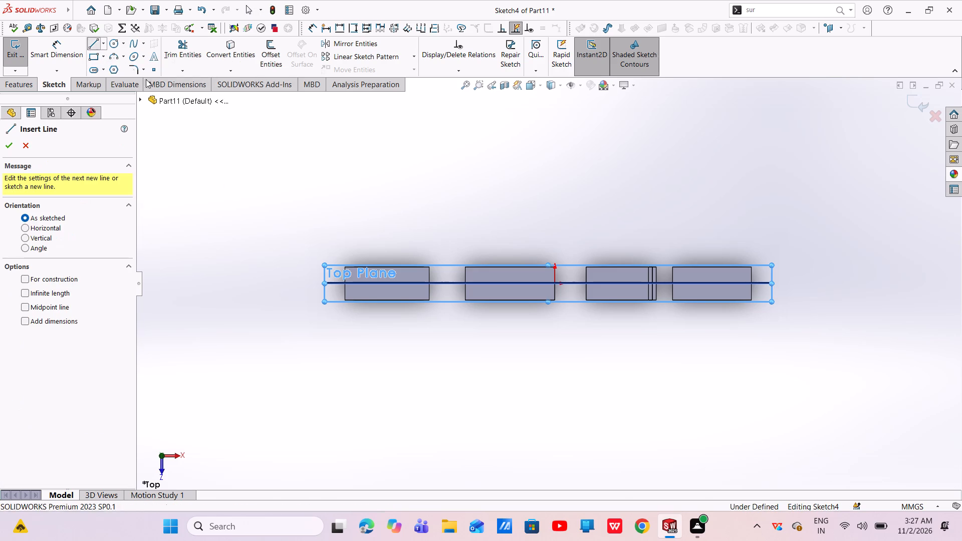
left_click(326, 213)
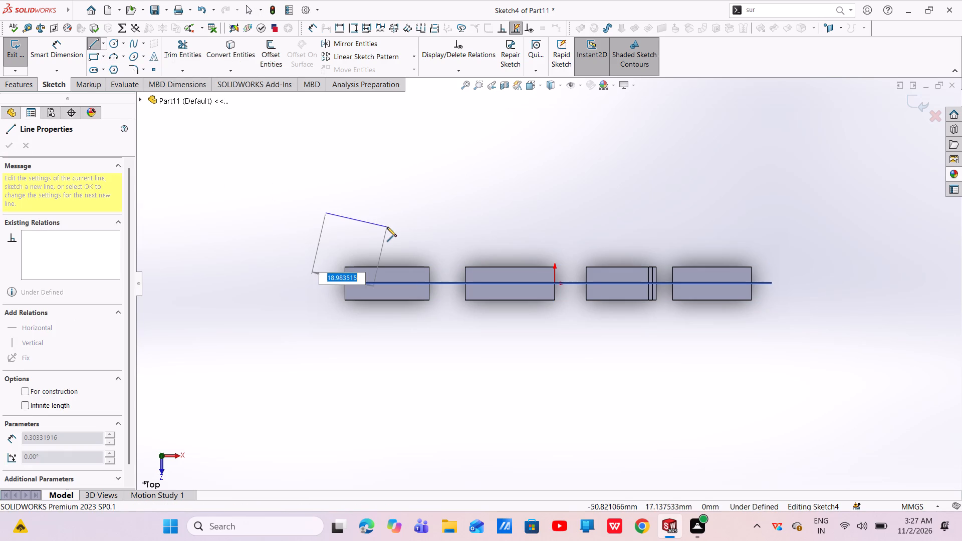
left_click(387, 227)
left_click(387, 227)
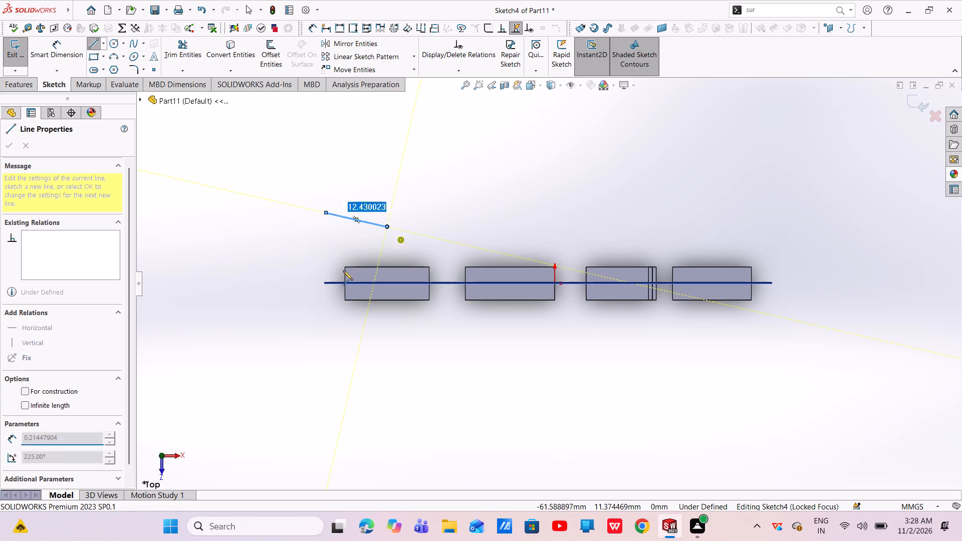
left_click(363, 260)
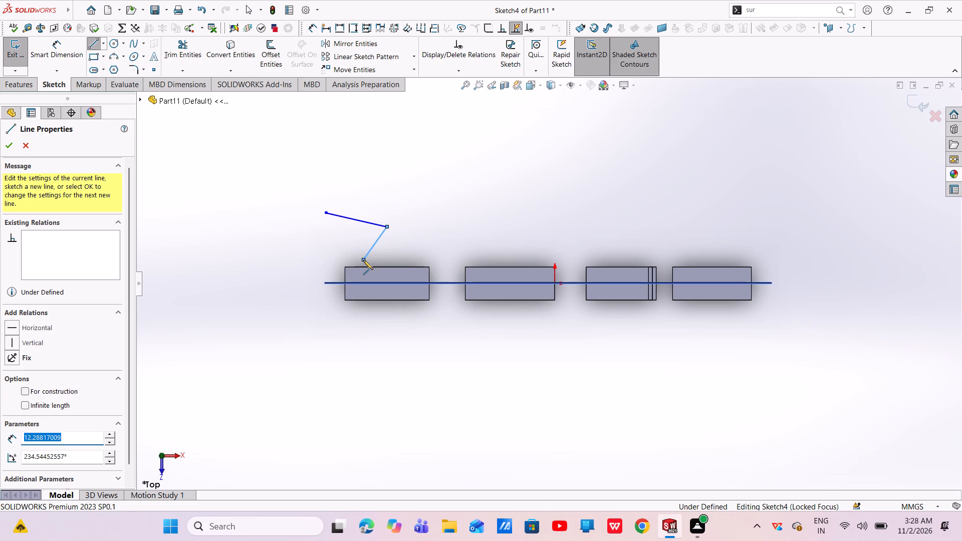
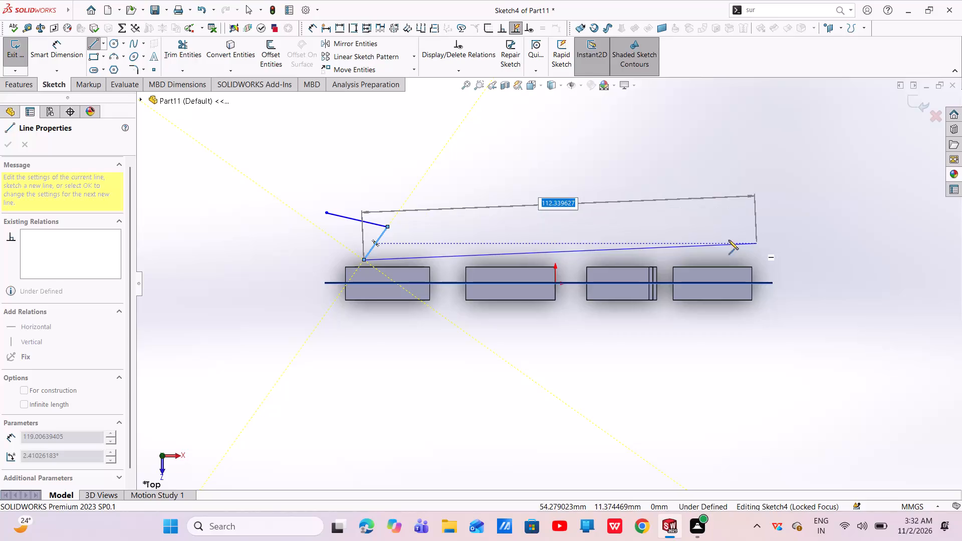
Continue the line chain with a long line above the blocks, a short segment about 5 mm back, and one ending near the rightmost block's upper-left corner.
left_click(709, 234)
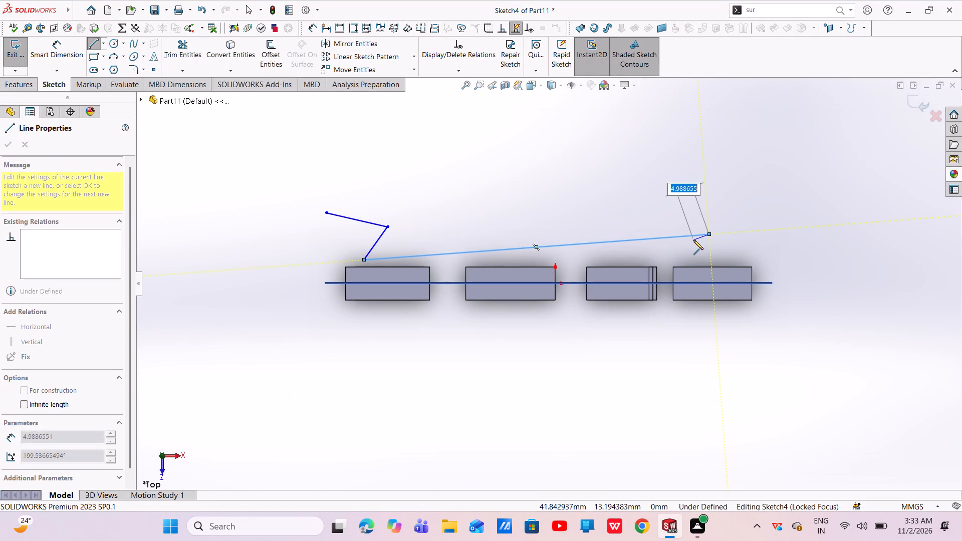
left_click(693, 240)
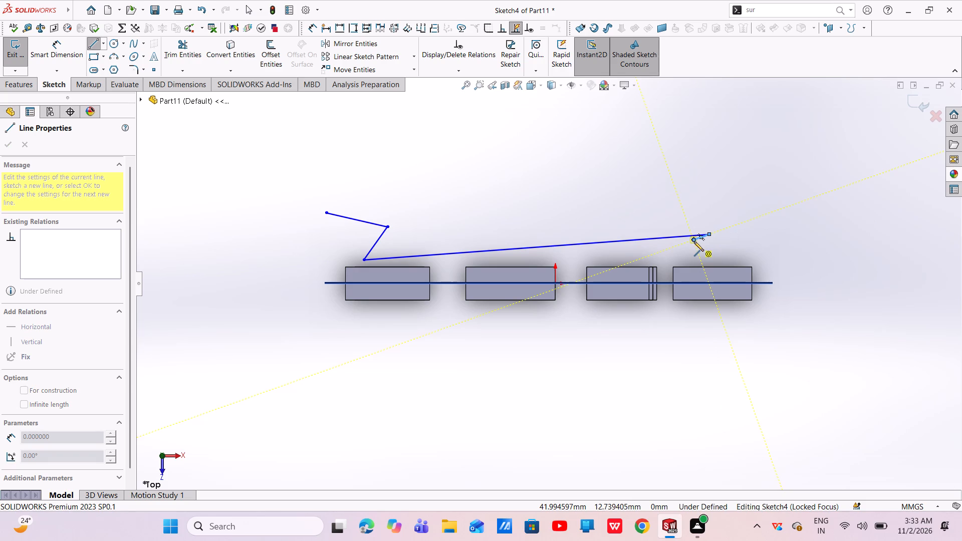
left_click(670, 267)
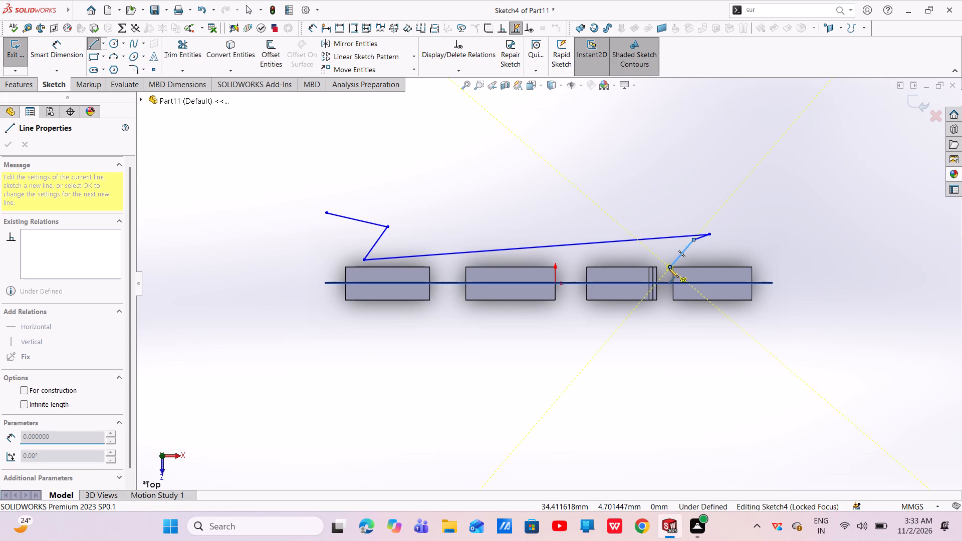
left_click(669, 268)
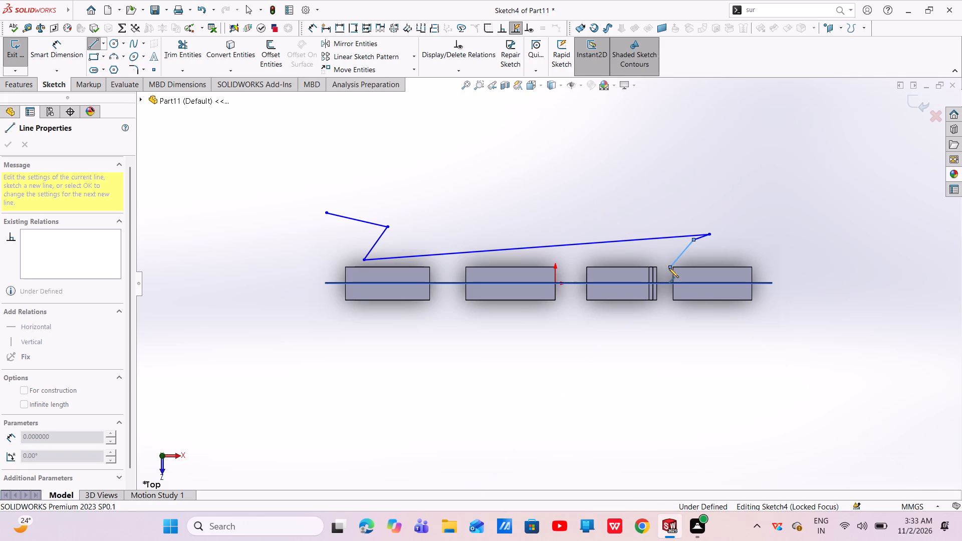
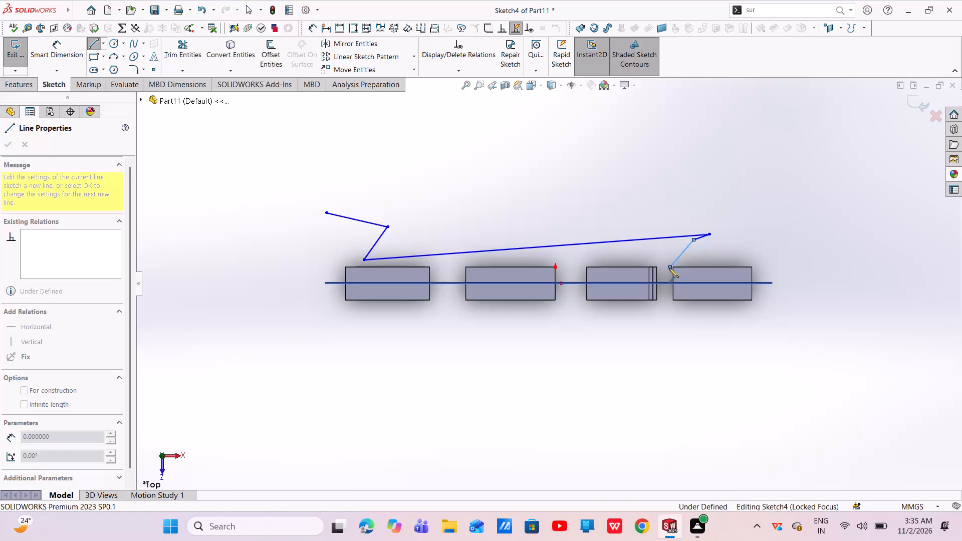
Add a short line segment about 2.9 mm long, heading steeply down from the chain's end at the rightmost block's upper-left corner.
left_click(674, 275)
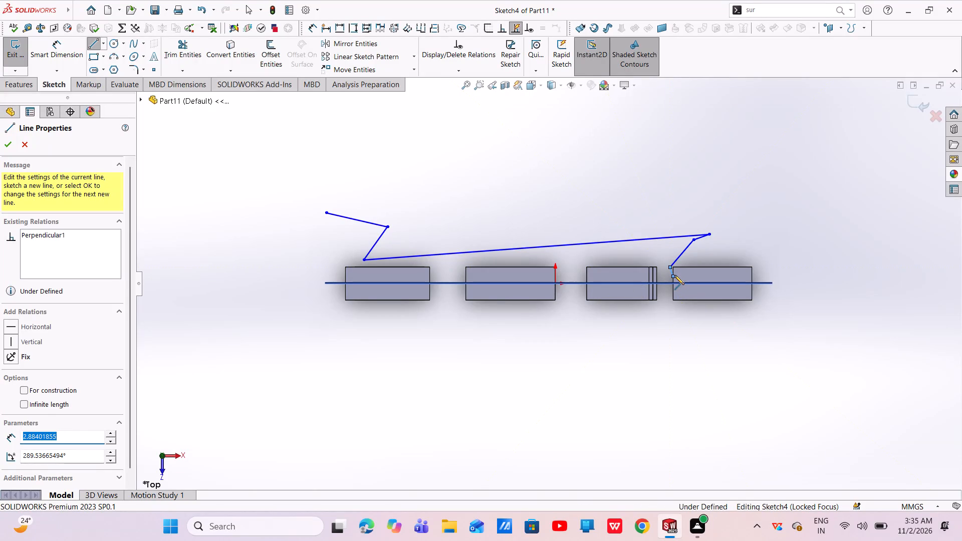
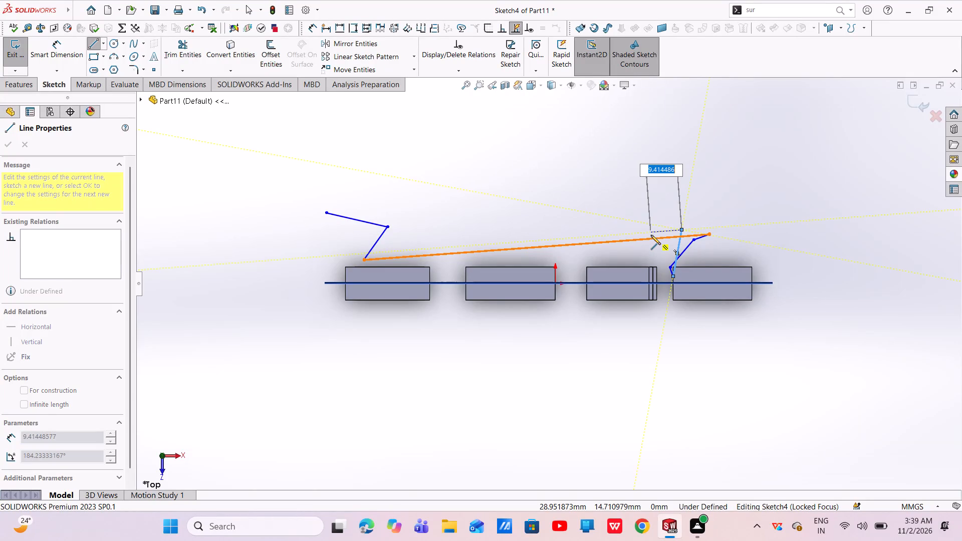
Extend the line chain by five segments past the third block's right end, finishing with one about 43.4 mm long heading steeply down below the blocks.
left_click(640, 248)
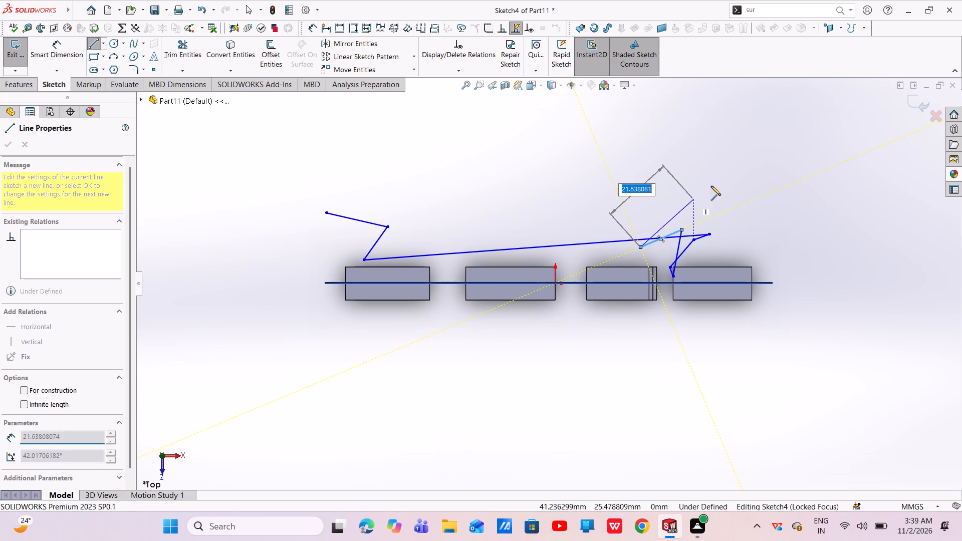
left_click(649, 280)
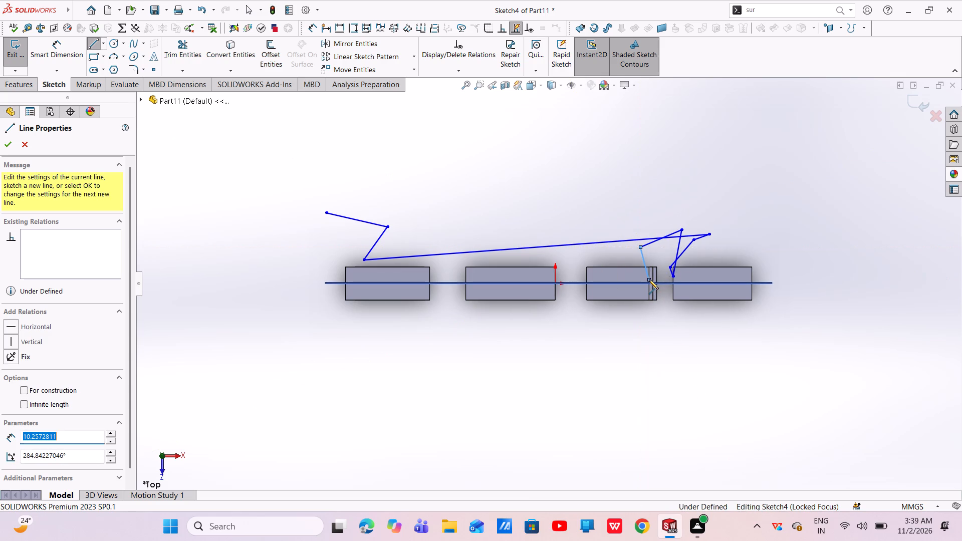
left_click(661, 279)
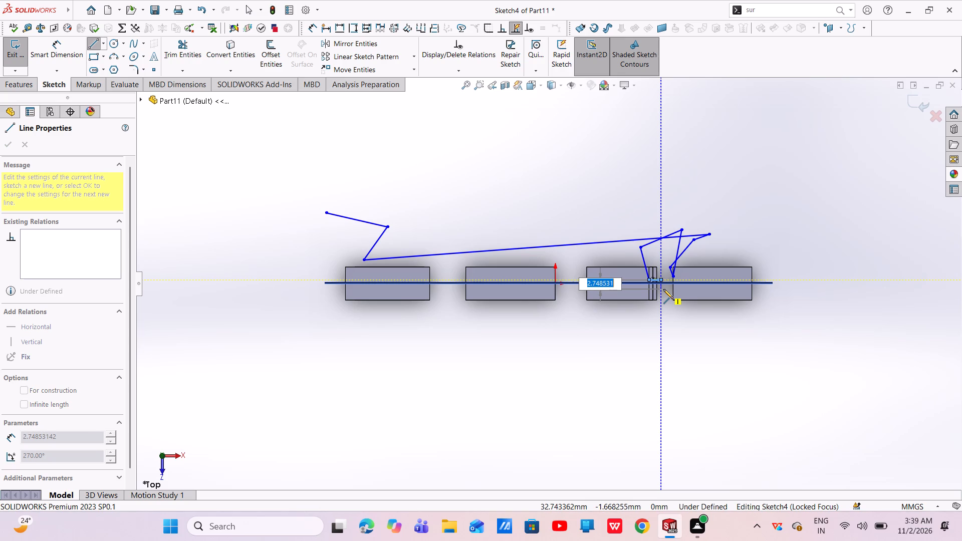
left_click(649, 333)
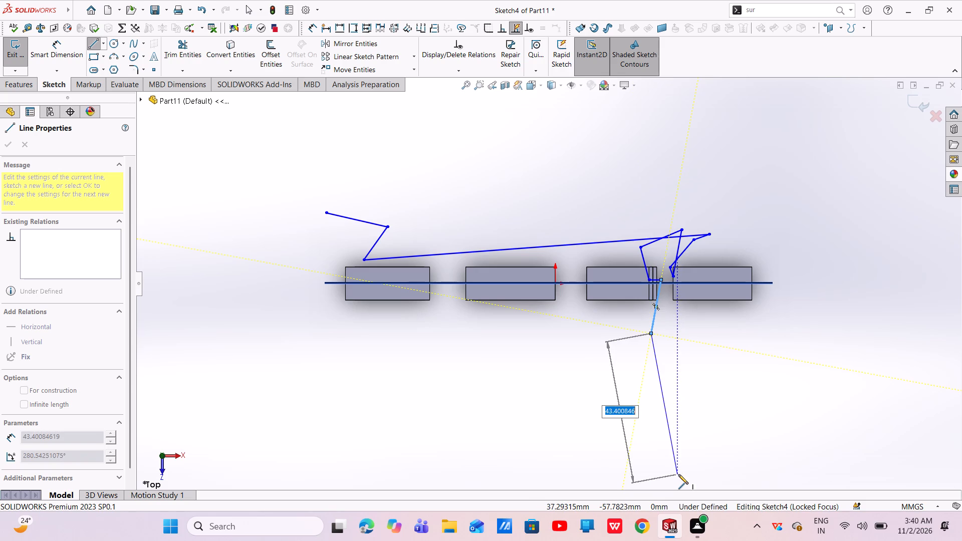
left_click(678, 474)
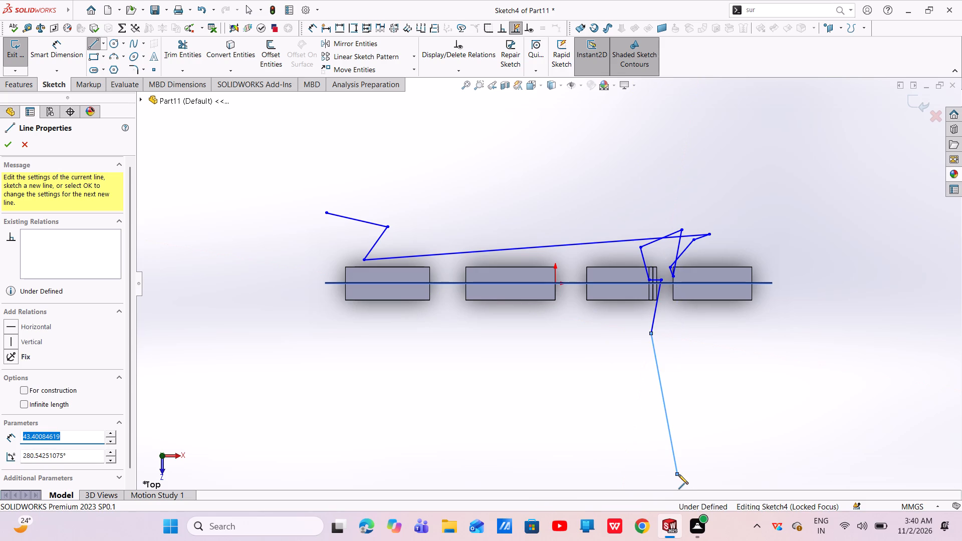
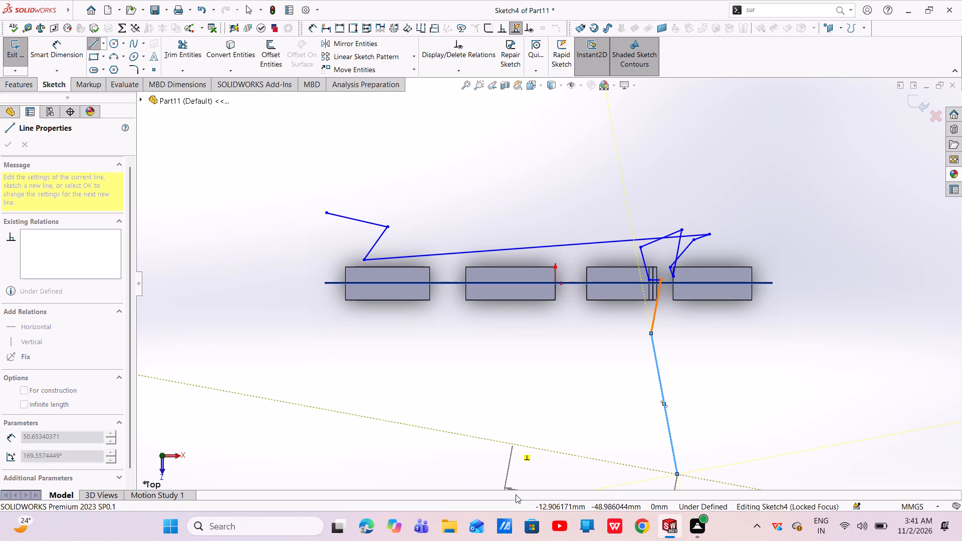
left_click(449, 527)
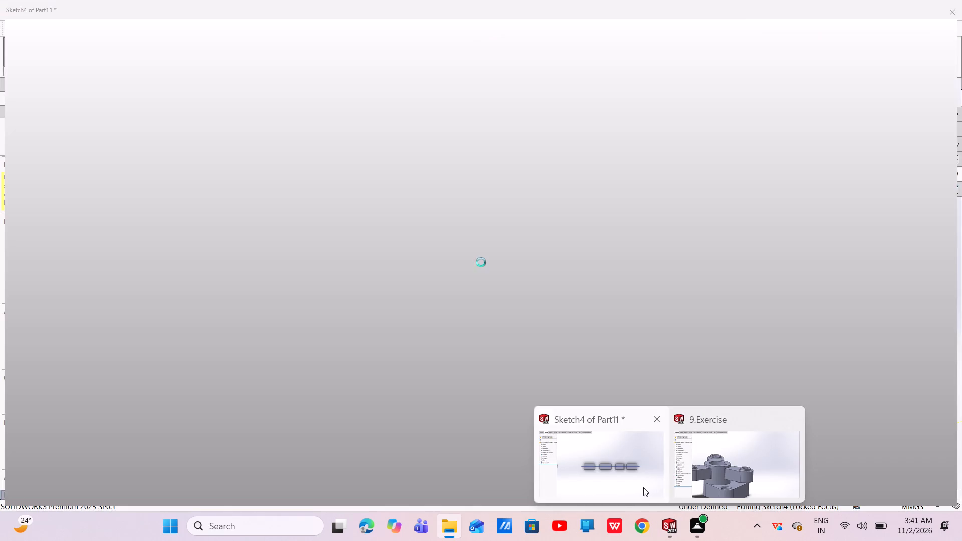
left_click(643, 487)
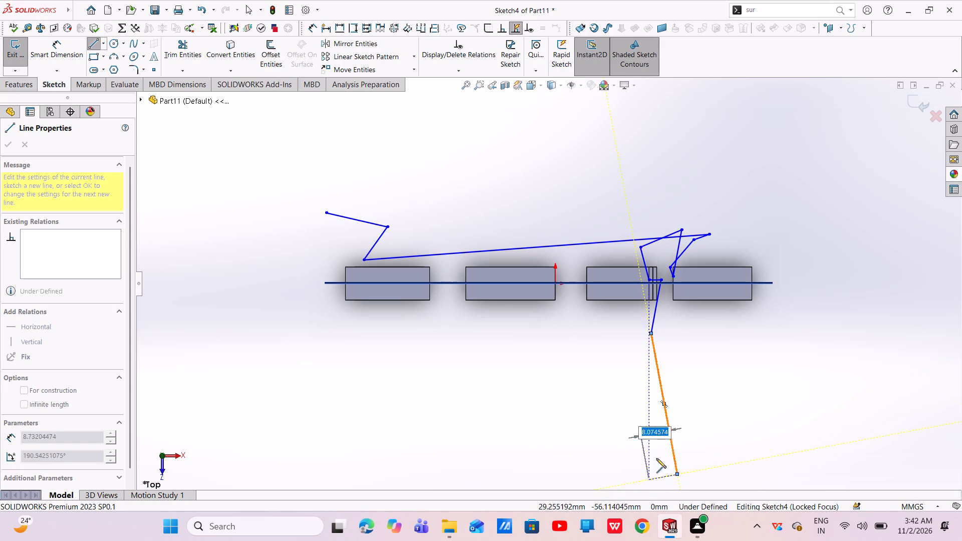
Extend the line chain from its lowest point up to the second block's lower edge, adding a segment about 12.2 mm long toward its right edge.
left_click(516, 302)
left_click(557, 295)
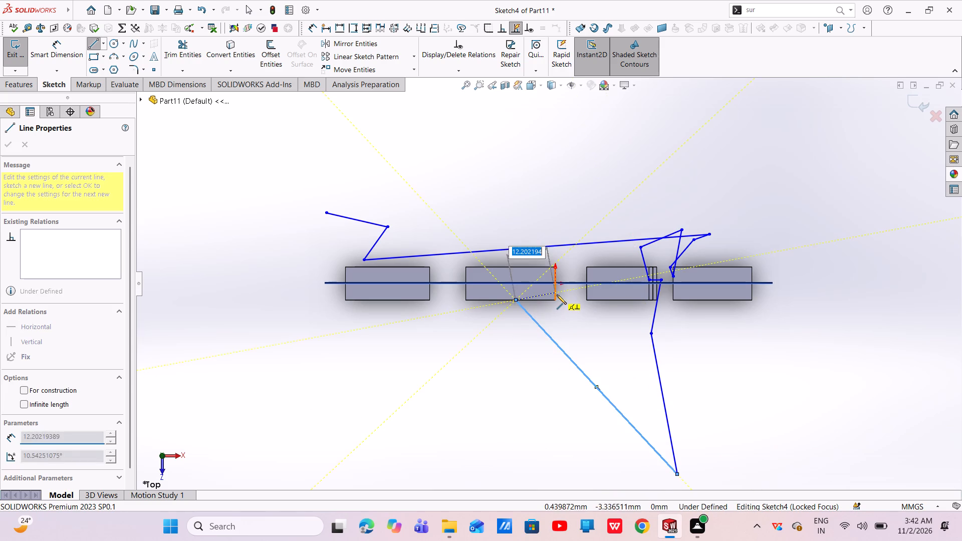
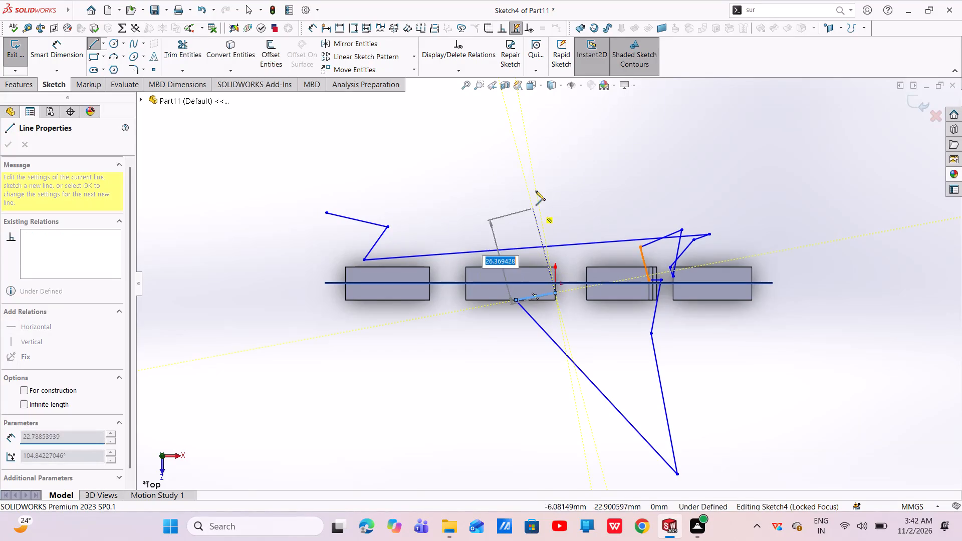
Extend the line chain above the second block with three connected segments about 17.1 mm, 13.1 mm and 3.2 mm long.
left_click(563, 235)
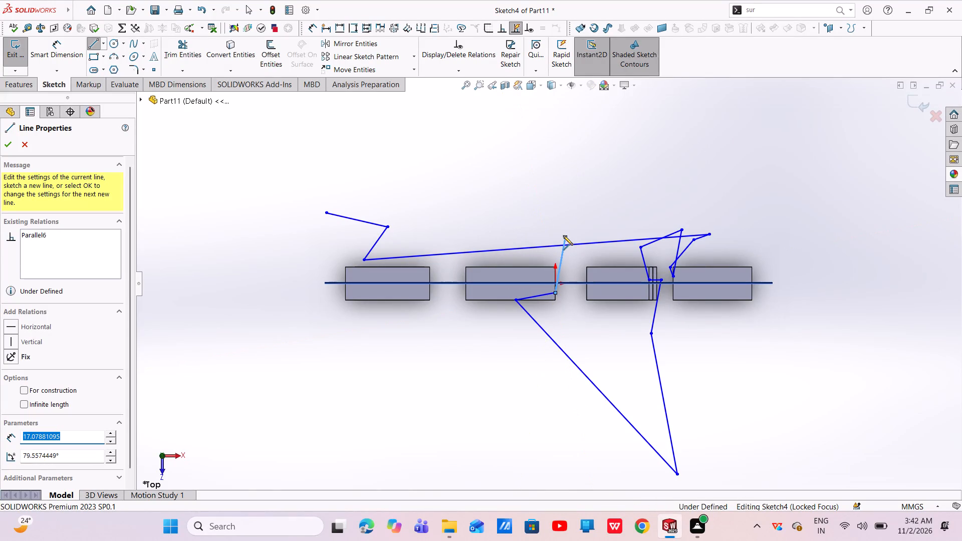
left_click(525, 229)
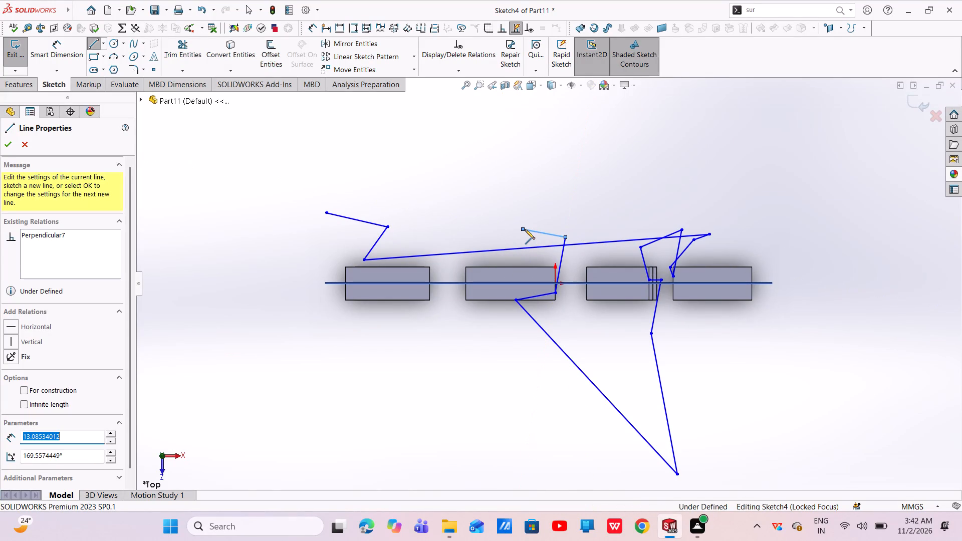
left_click(529, 236)
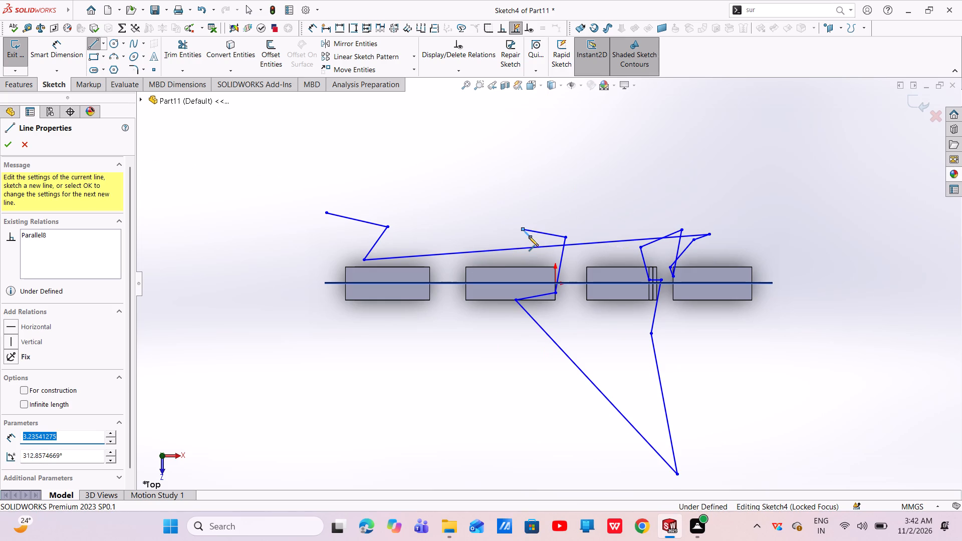
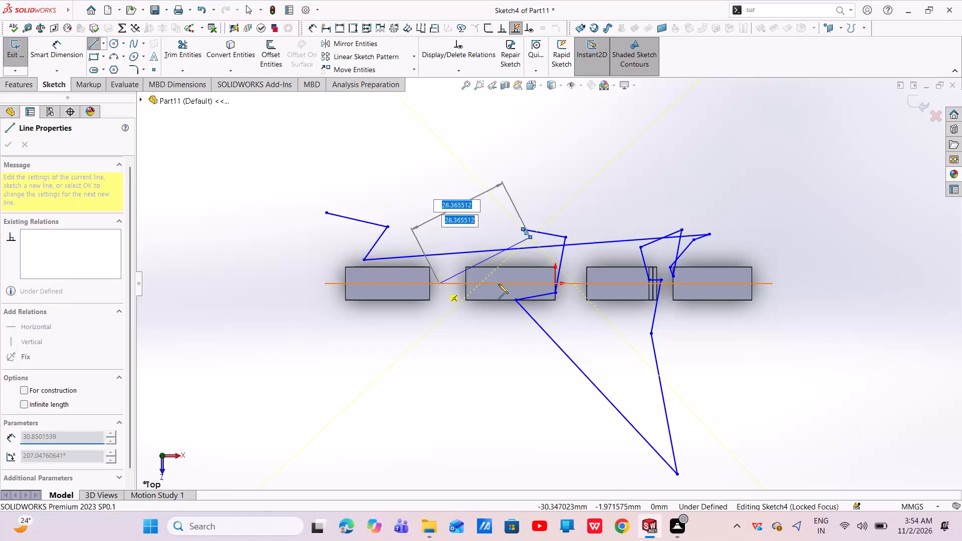
Extend the line chain with a segment about 34.5 mm long down through the second block and a shorter return segment below it, ending the chain there.
left_click(557, 346)
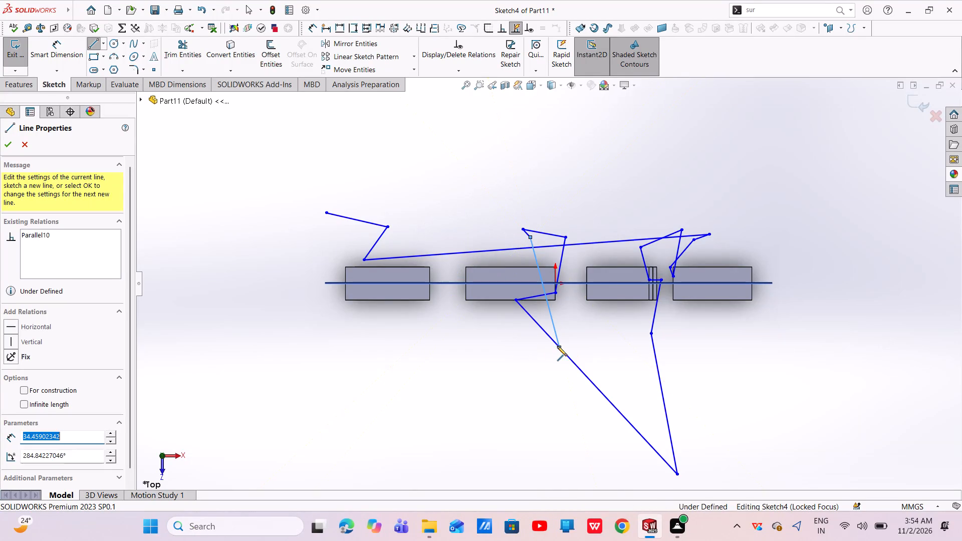
left_click(486, 374)
right_click(585, 347)
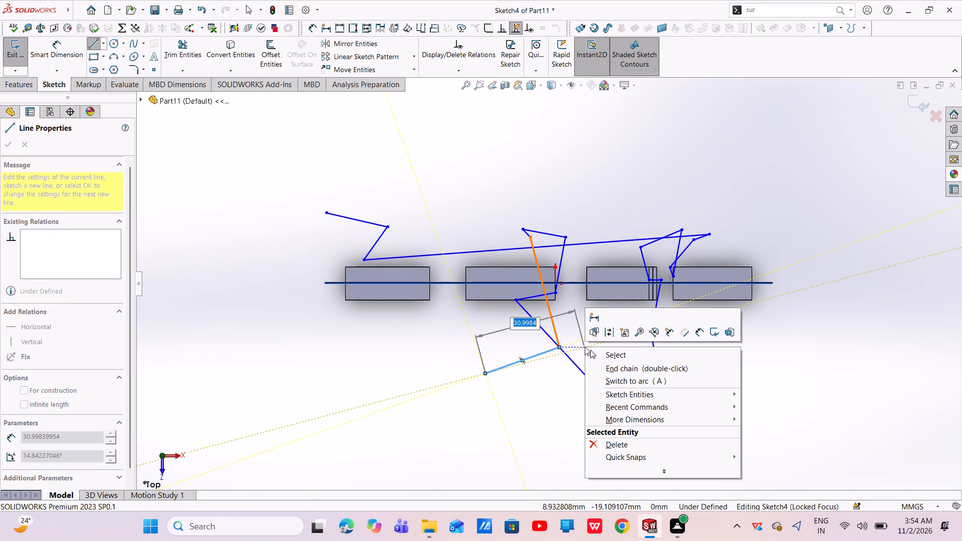
left_click(596, 355)
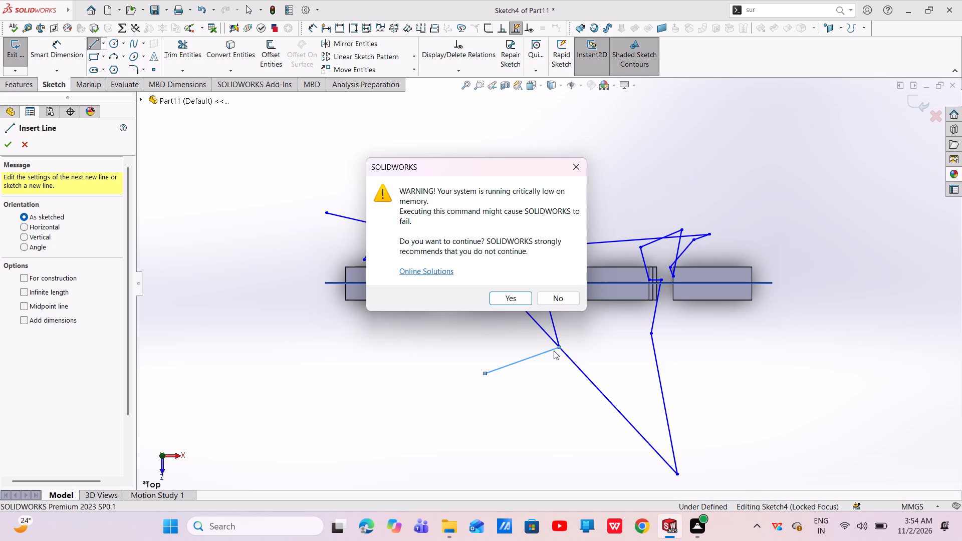
left_click(522, 296)
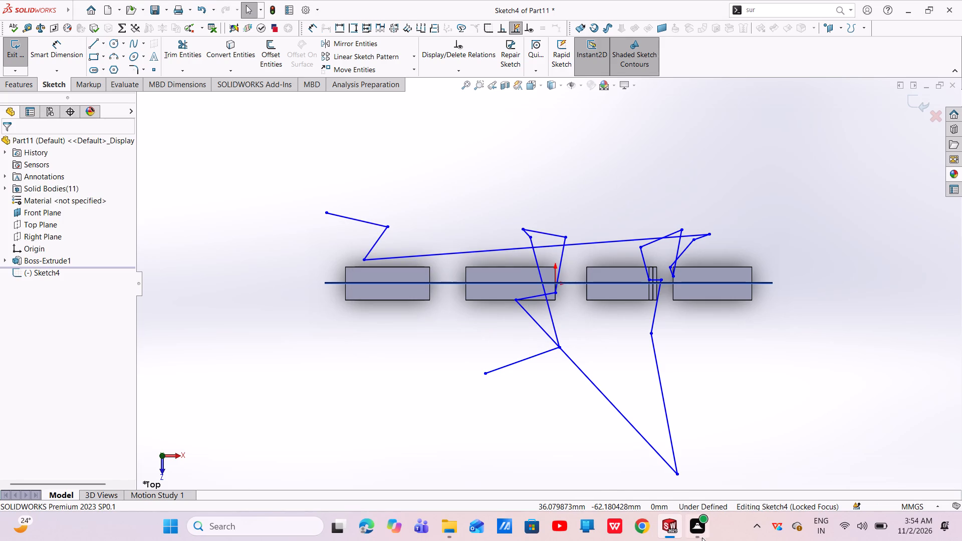
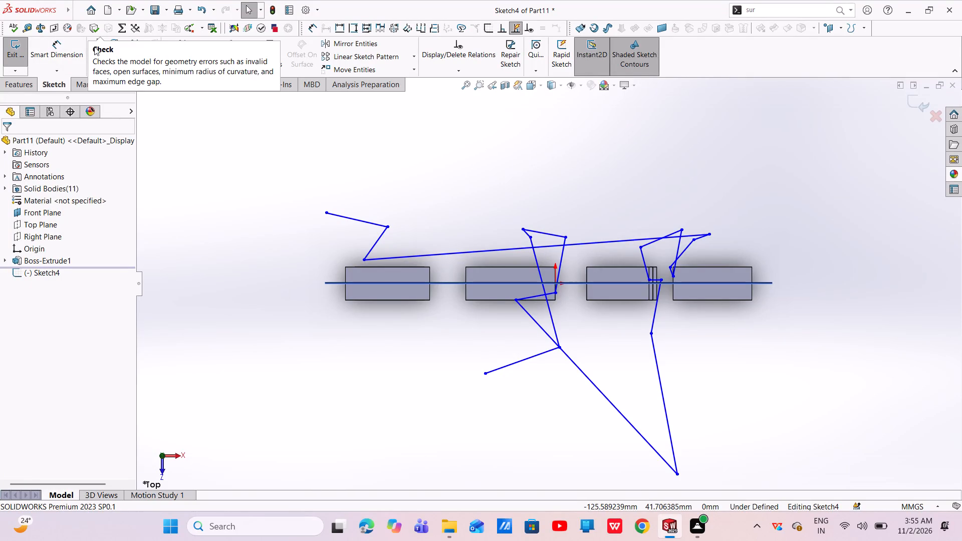
Sketch a separate stepped line chain above the first block, with a horizontal segment about 14.7 mm long and a final downward segment about 11.8 mm long.
left_click(94, 47)
left_click(229, 152)
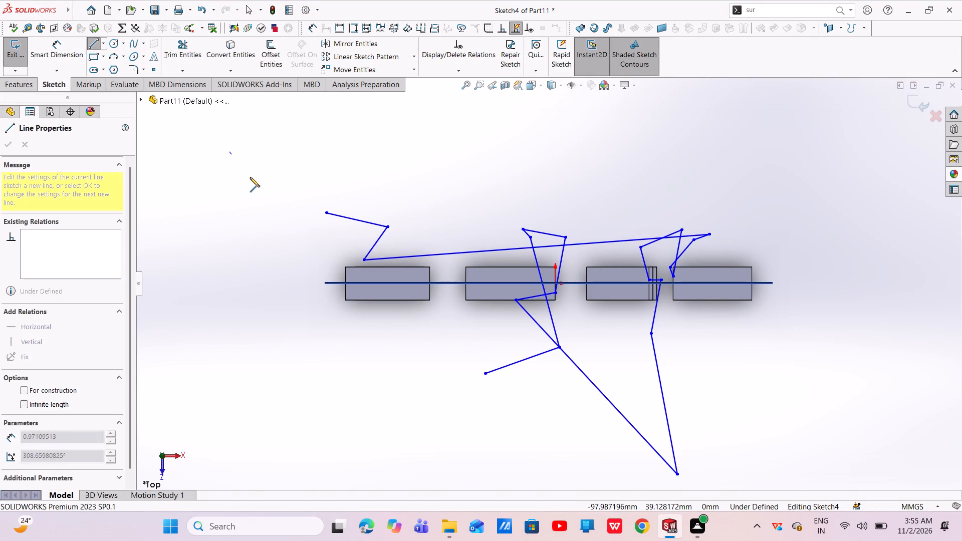
left_click(250, 177)
left_click(279, 175)
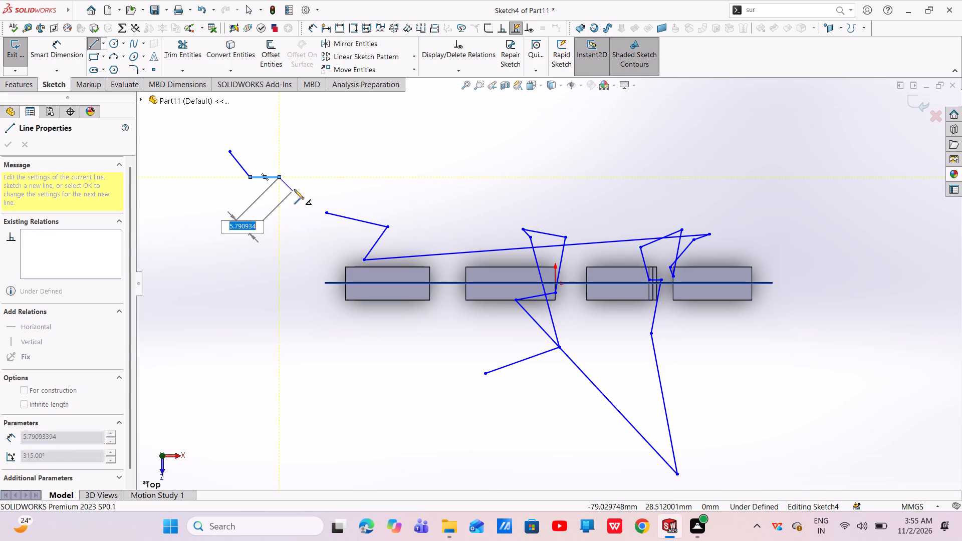
left_click(294, 189)
left_click(341, 193)
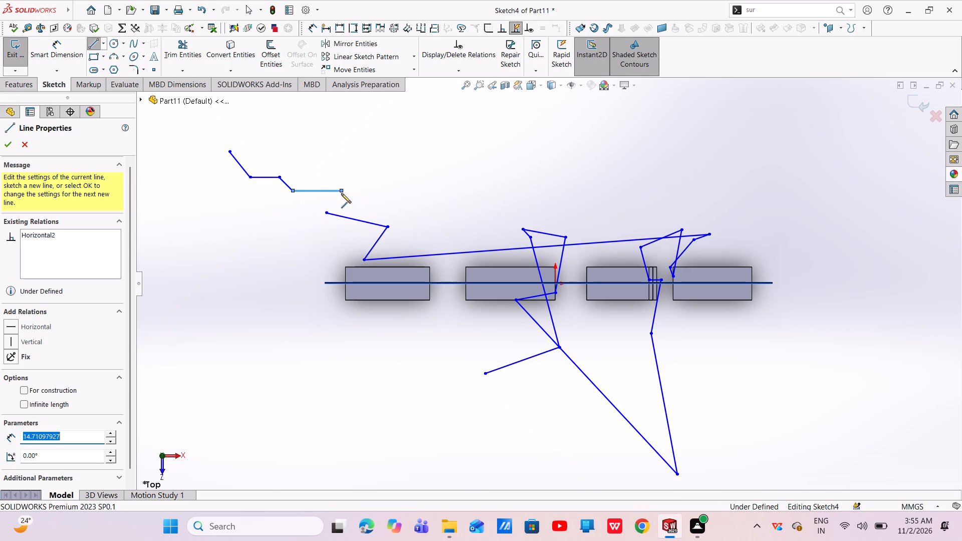
left_click(334, 230)
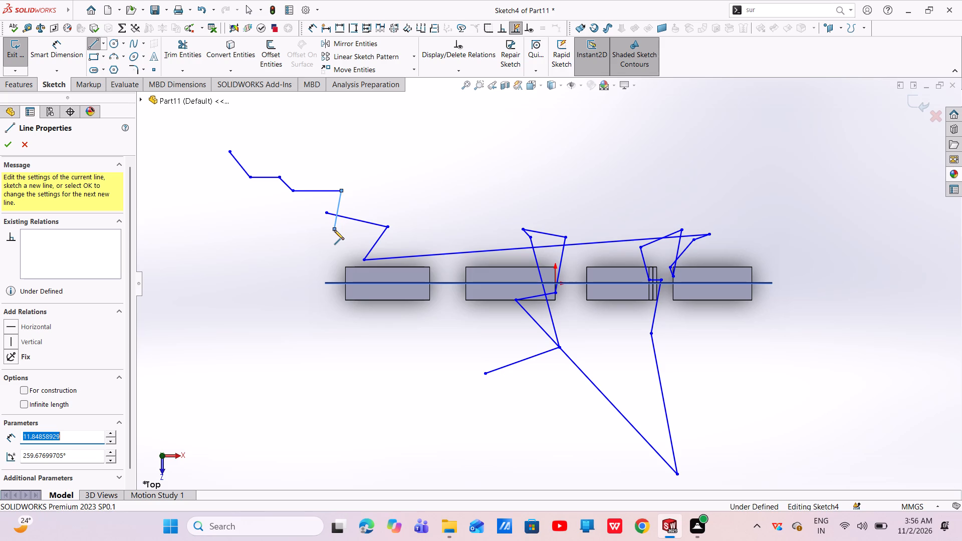
double_click(369, 191)
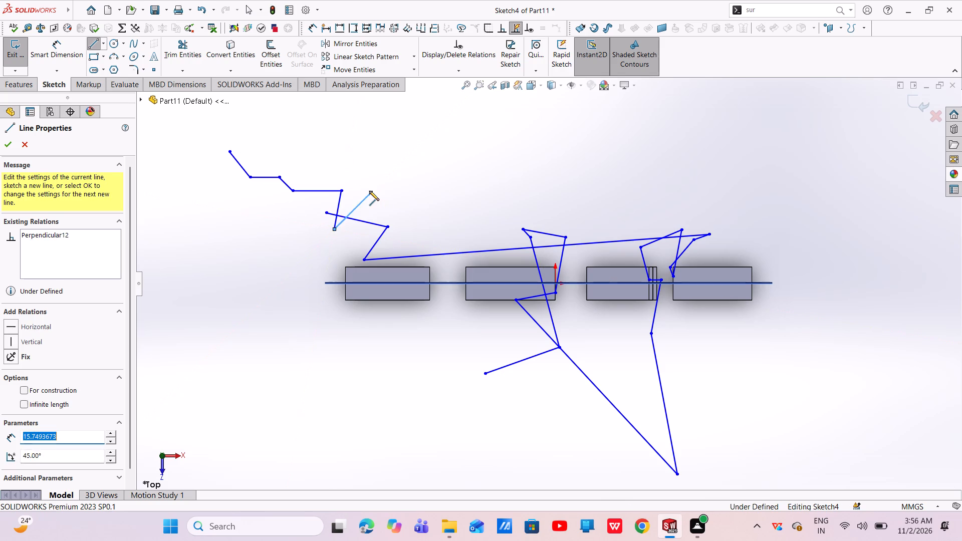
Sketch another line chain above the first two blocks: a downward slope, about 26.6 mm horizontal, about 4.3 mm angled upward, and about 3.7 mm vertically down.
left_click(387, 191)
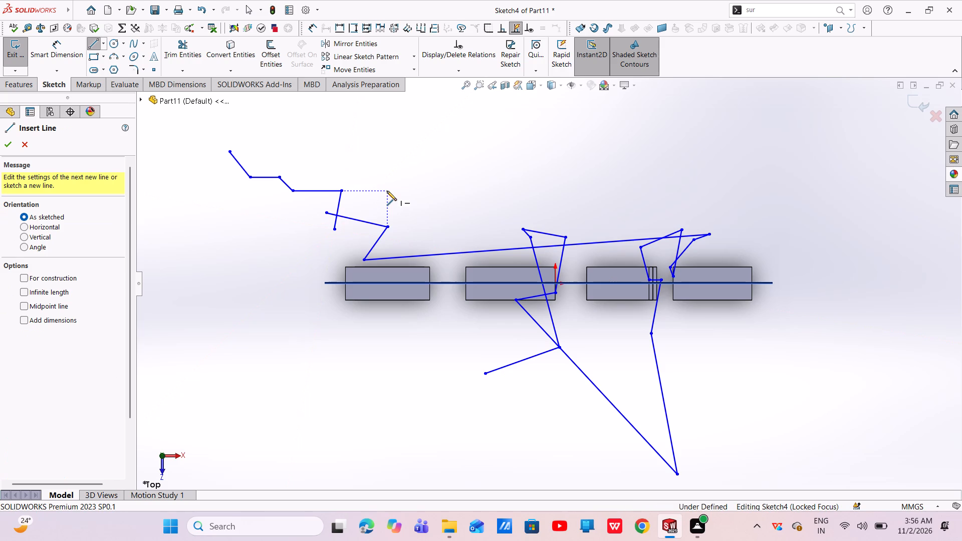
left_click(435, 219)
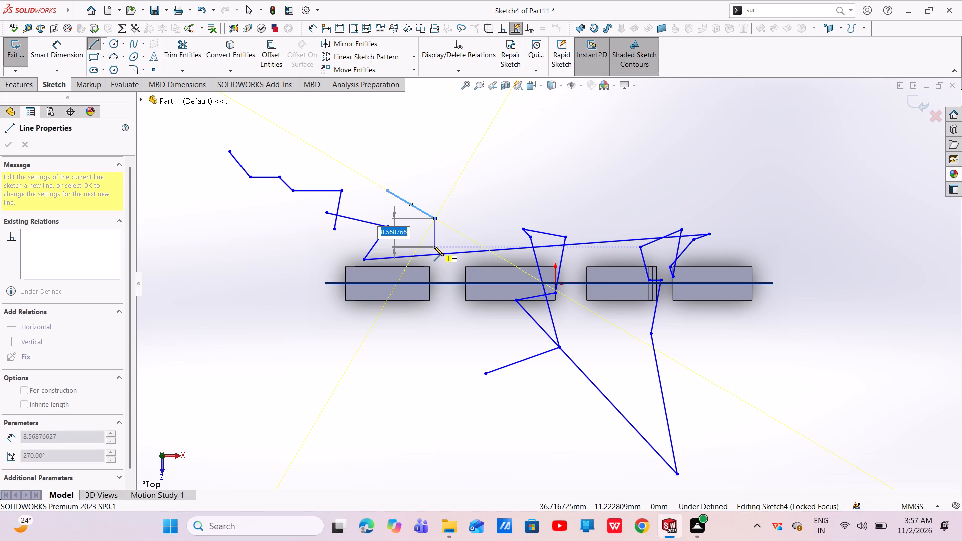
left_click(523, 218)
left_click(523, 218)
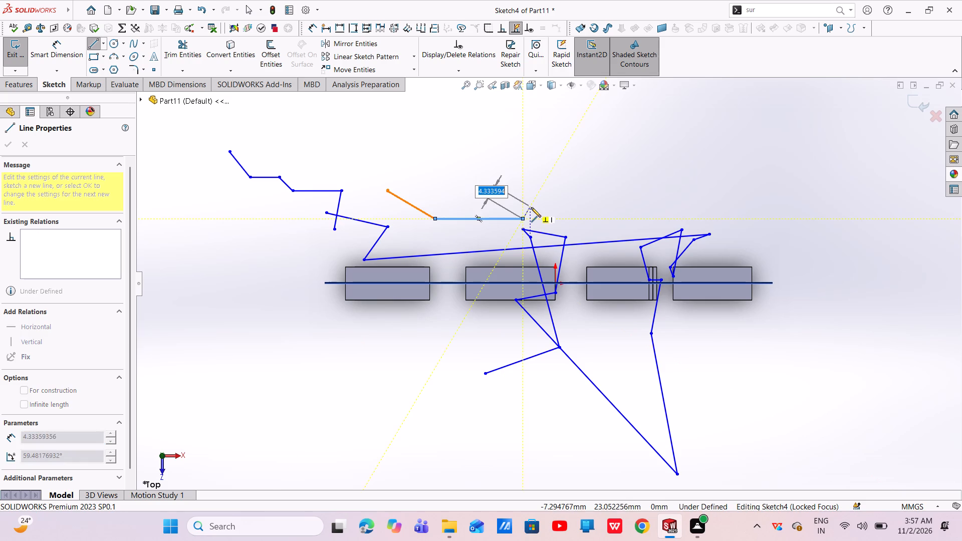
left_click(531, 207)
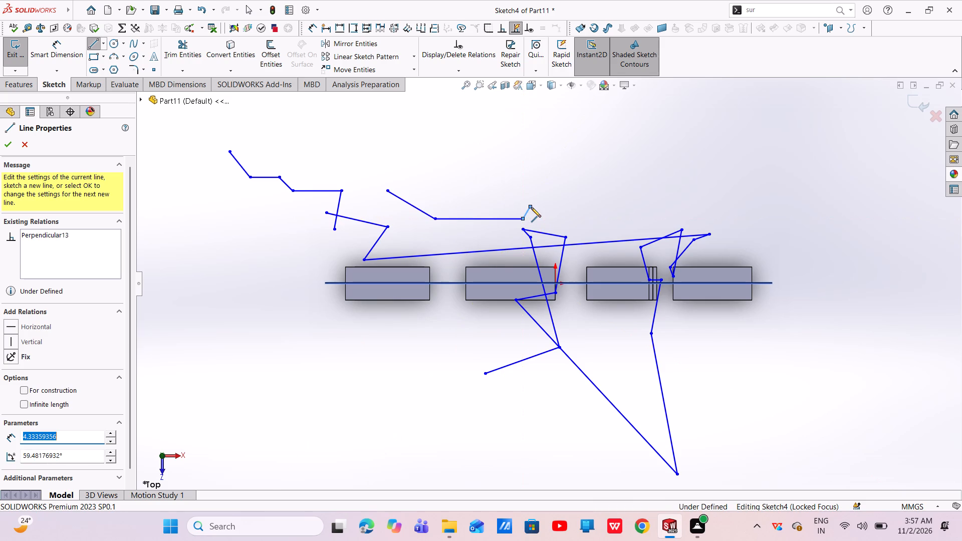
left_click(532, 216)
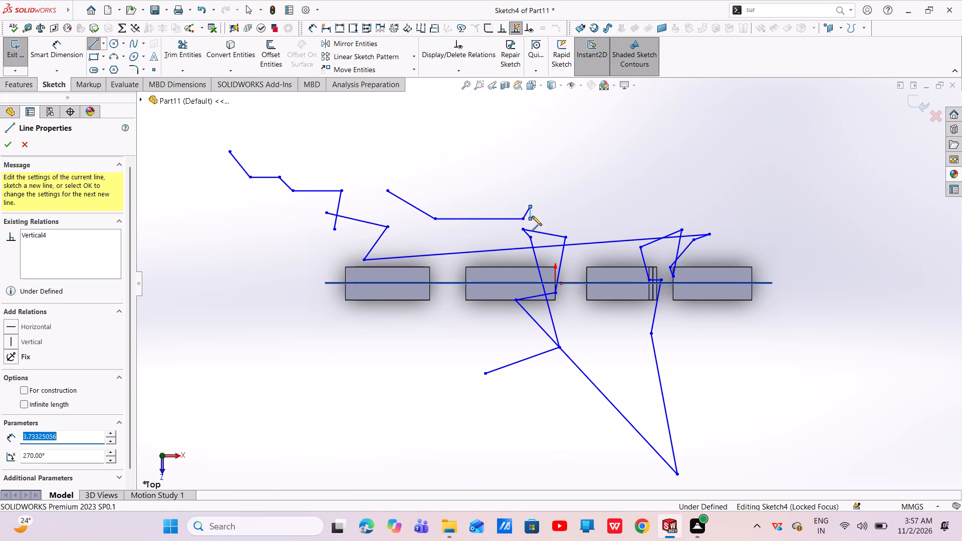
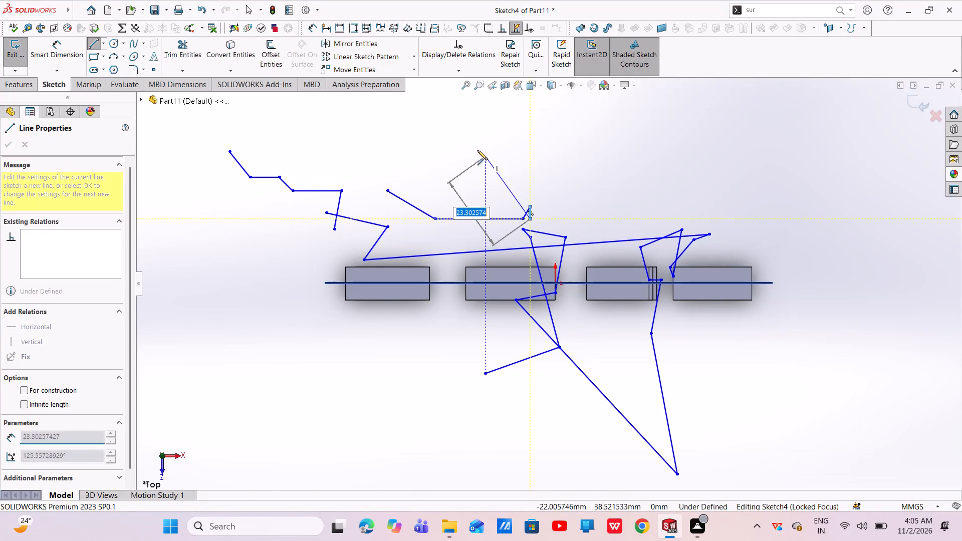
Extend the line chain above the second block with a segment about 7.7 mm long, angled up and back.
left_click(517, 201)
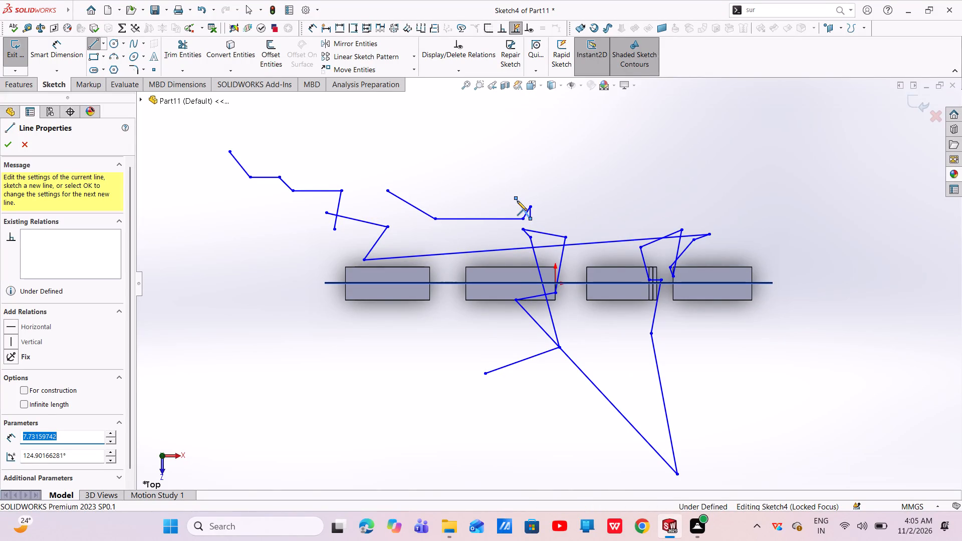
left_click(517, 201)
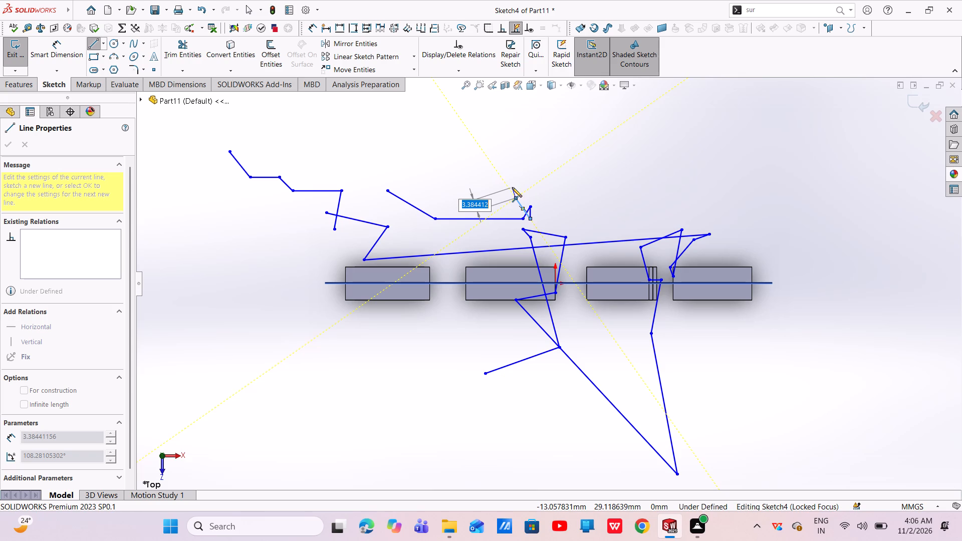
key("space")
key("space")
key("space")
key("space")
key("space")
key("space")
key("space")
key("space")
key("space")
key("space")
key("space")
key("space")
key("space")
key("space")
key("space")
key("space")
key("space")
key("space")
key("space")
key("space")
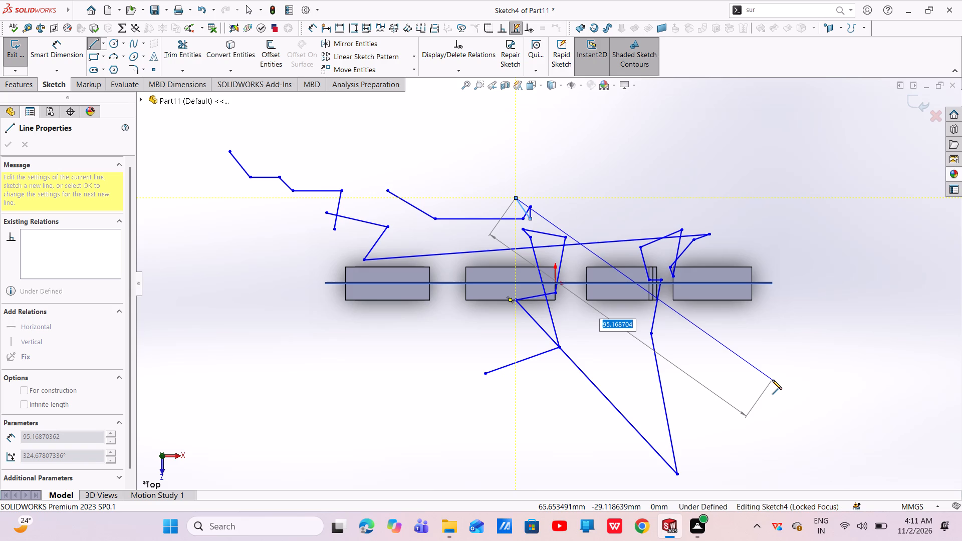
Continue the chain with a diagonal about 113 mm long down past the last block, about 25.5 mm back up, and about 43.4 mm down.
scroll(781, 371, "down", 1)
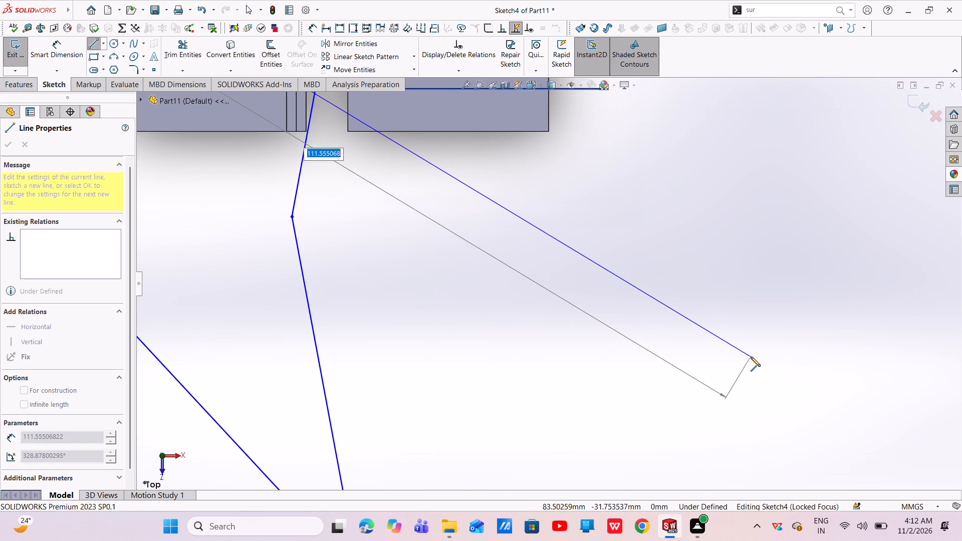
scroll(751, 357, "up", 3, "ctrl")
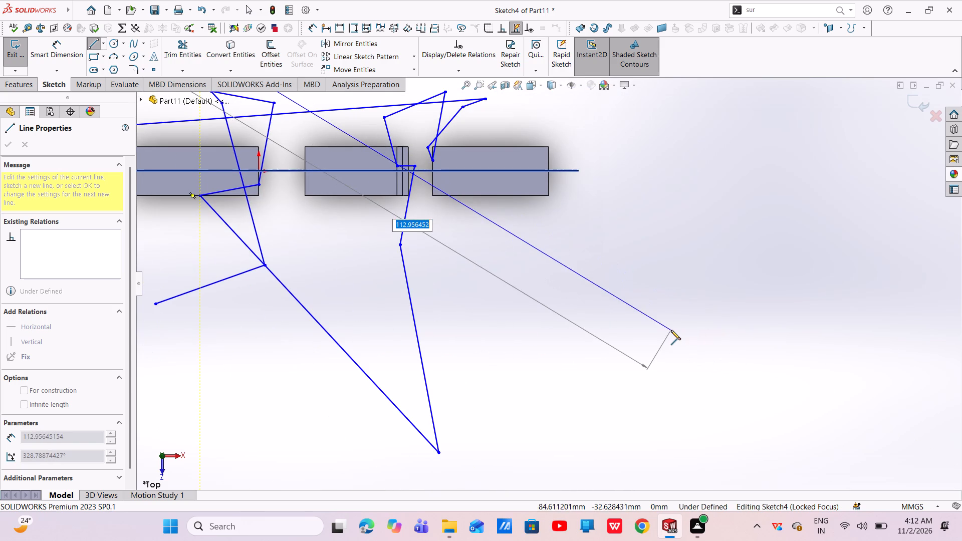
left_click(671, 330)
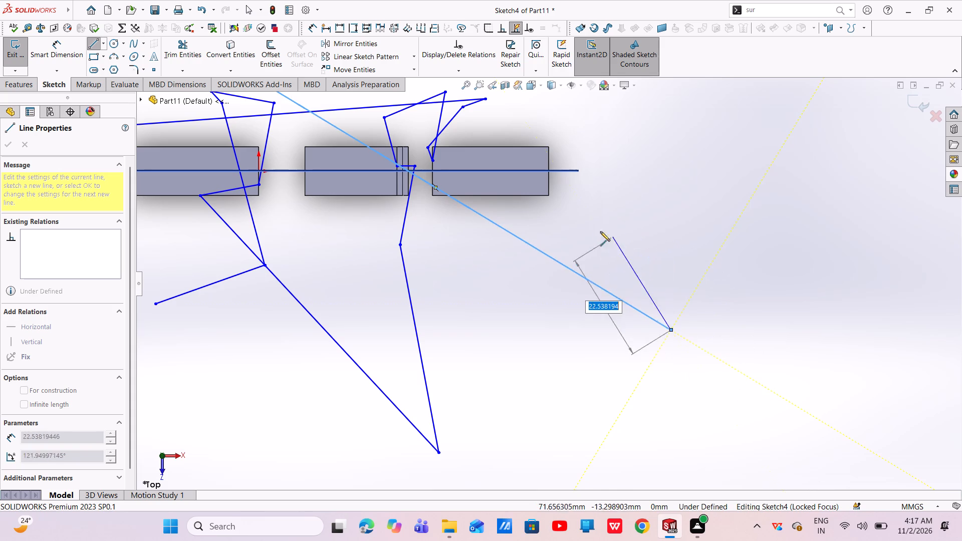
left_click(581, 243)
left_click(581, 243)
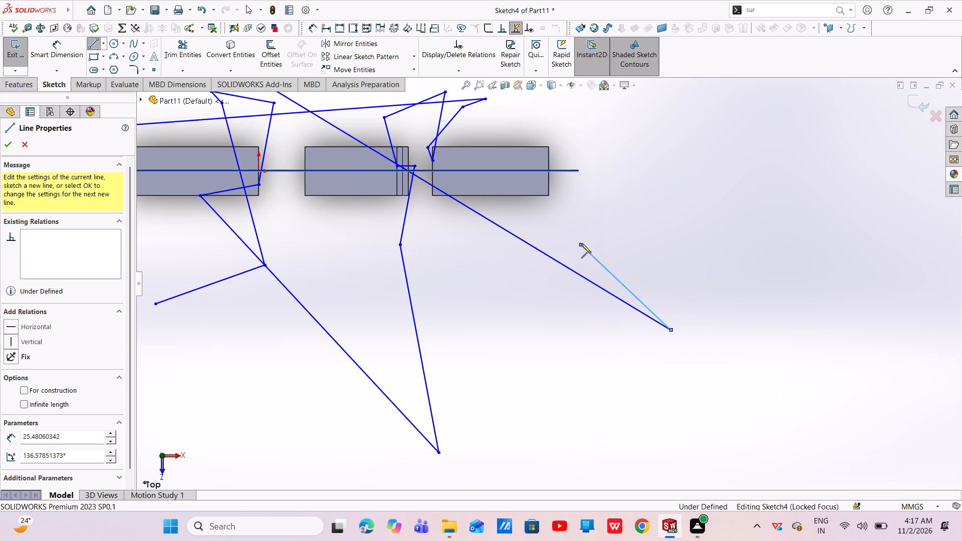
left_click(693, 424)
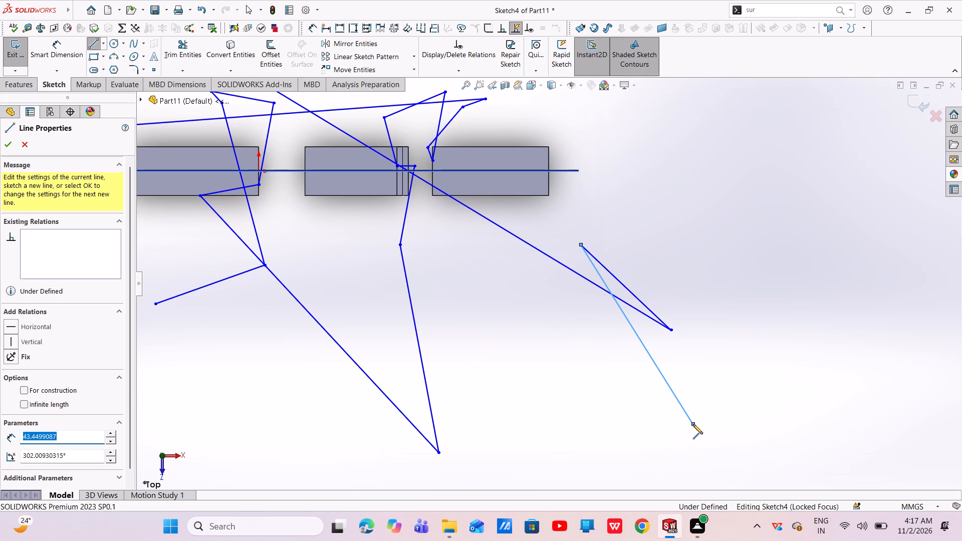
Continue the chain beyond the last block: rise ending in about 9.1 and 3.6 mm segments, dip, rise again, and finish about 2.5 mm vertically up.
left_click(714, 342)
left_click(728, 300)
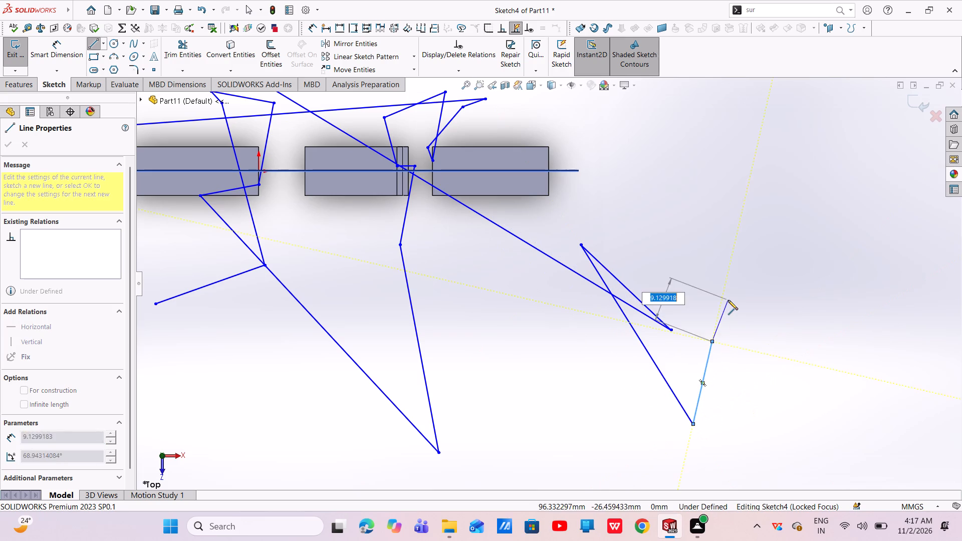
left_click(739, 287)
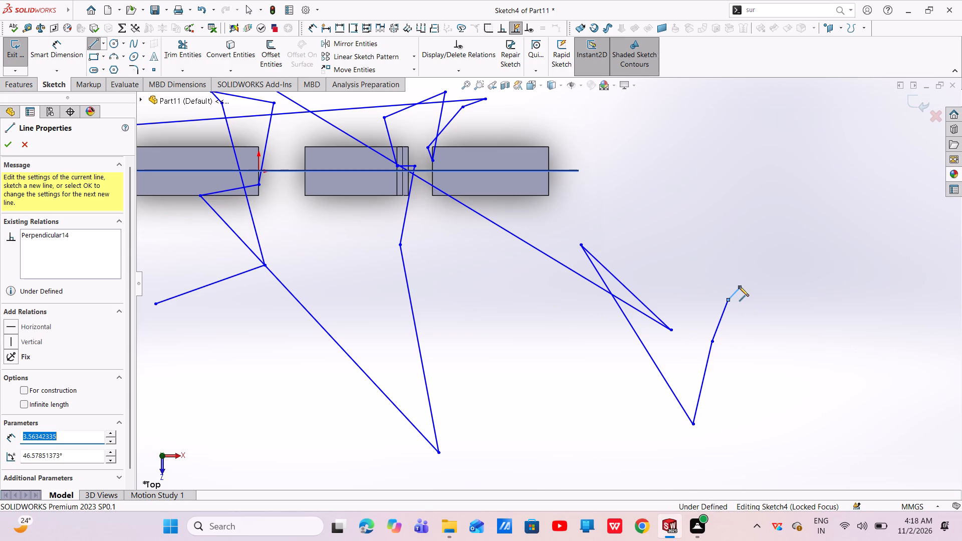
left_click(746, 317)
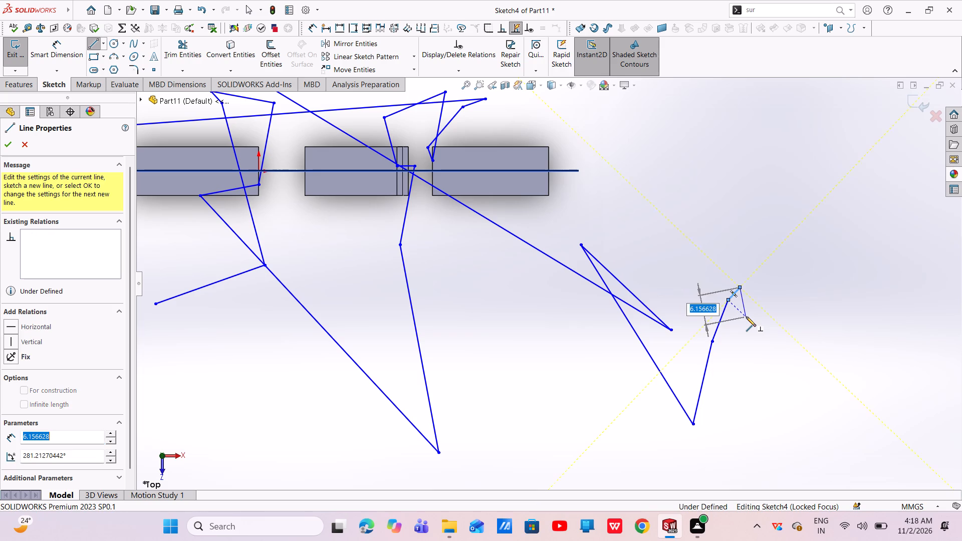
left_click(784, 330)
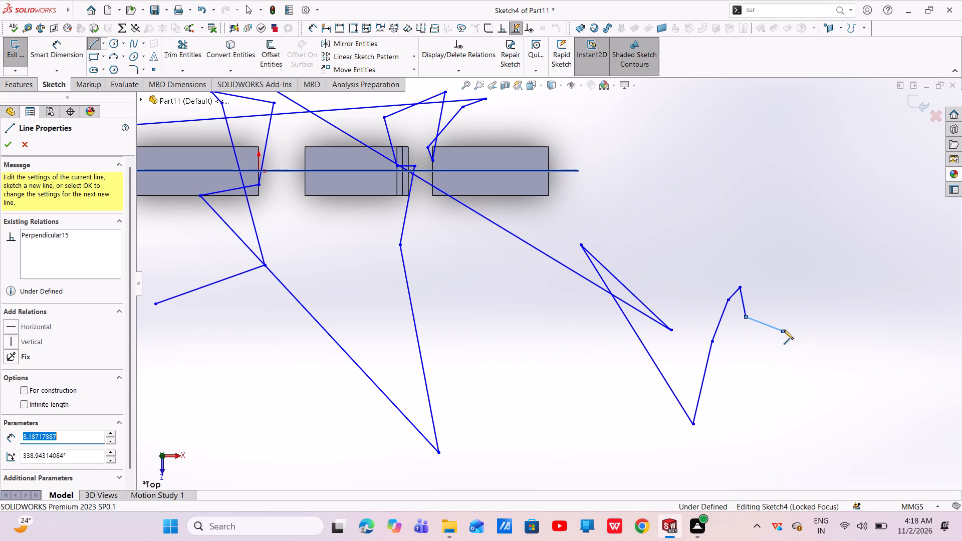
left_click(838, 314)
left_click(851, 328)
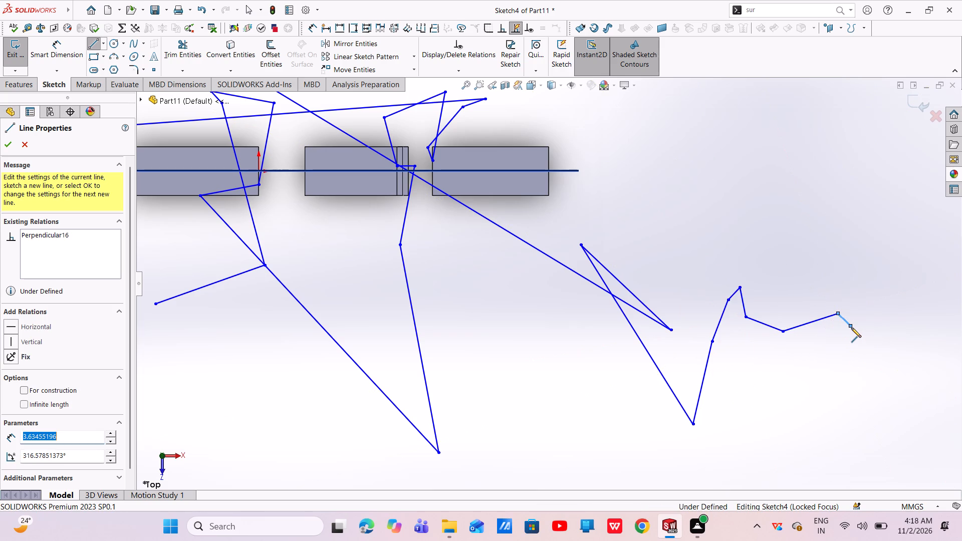
left_click(849, 315)
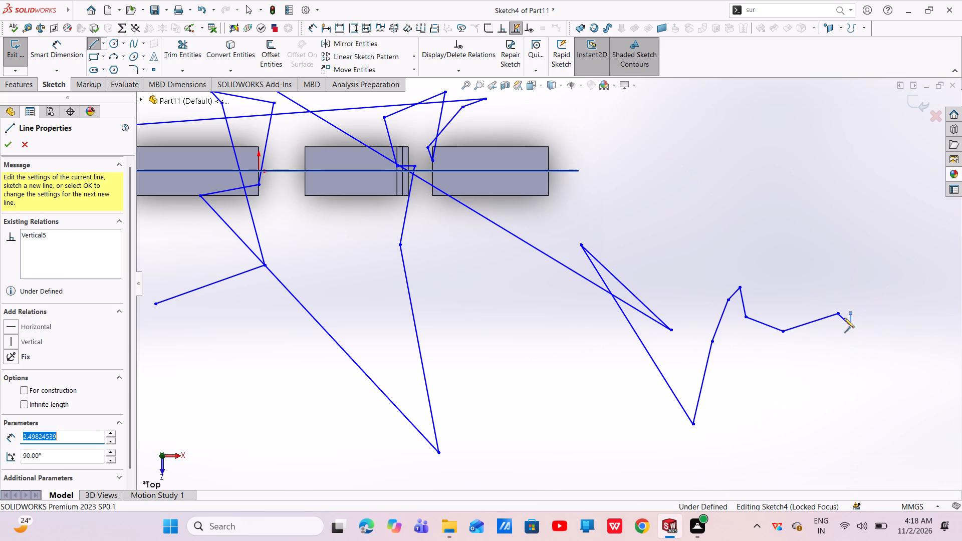
Run the chain back across its earlier segments, finish with an upward segment about 15.9 mm long, and leave the Line tool.
left_click(789, 356)
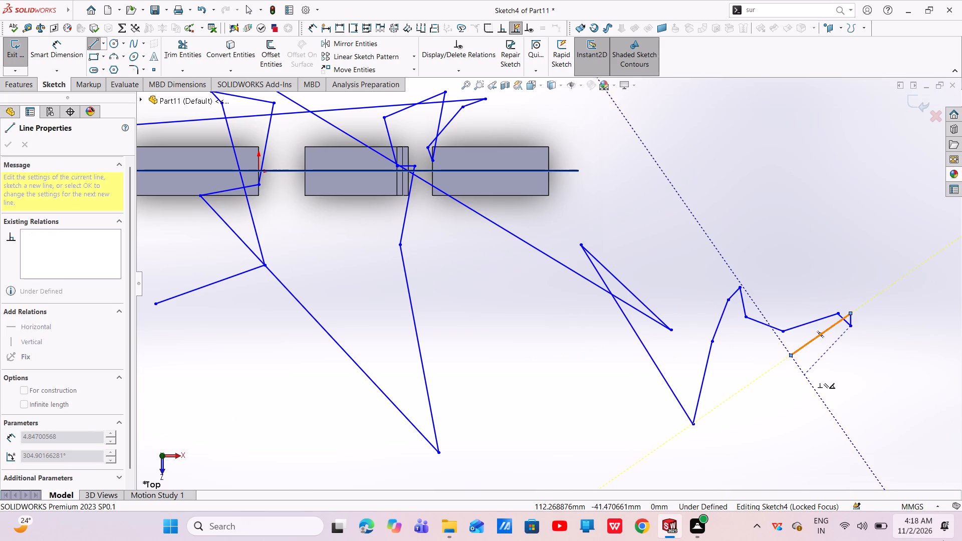
left_click(943, 540)
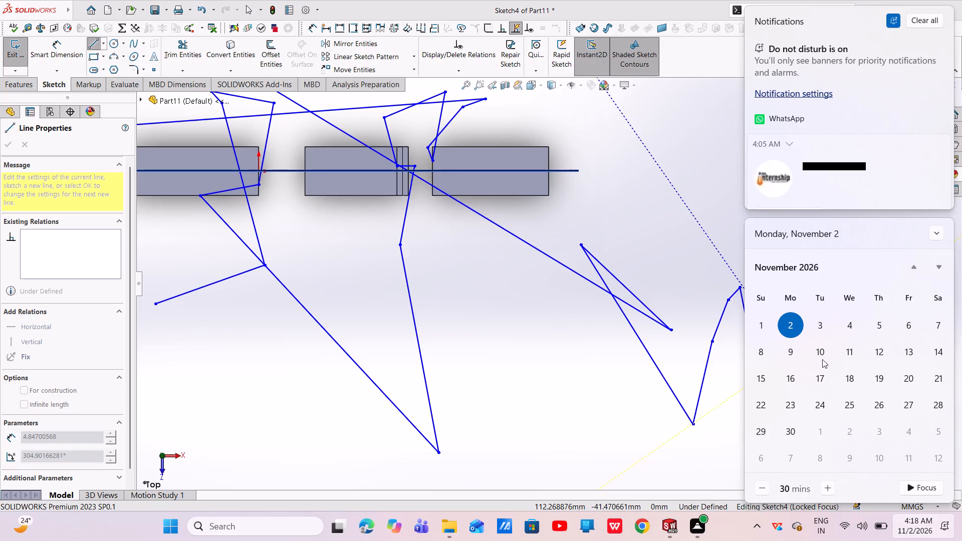
left_click(643, 336)
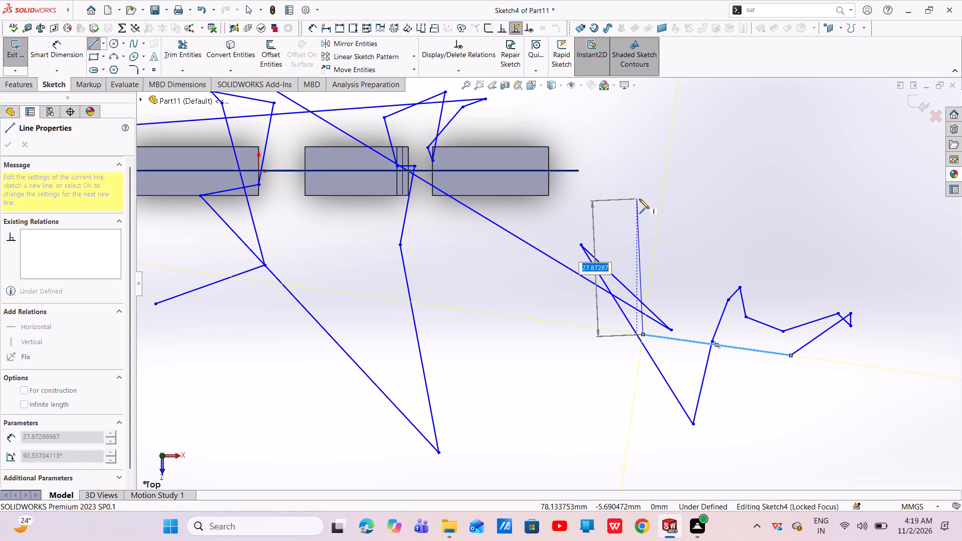
left_click(623, 261)
right_click(623, 261)
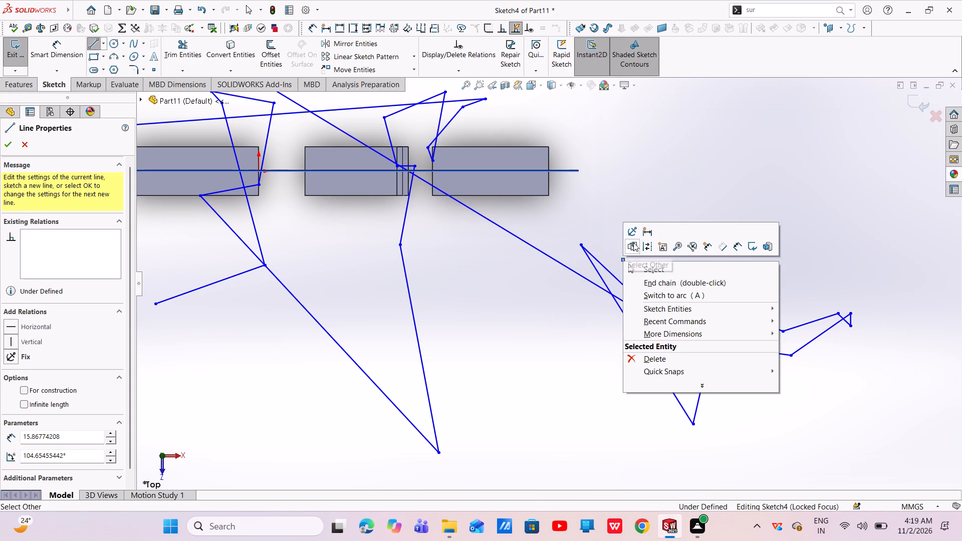
left_click(629, 264)
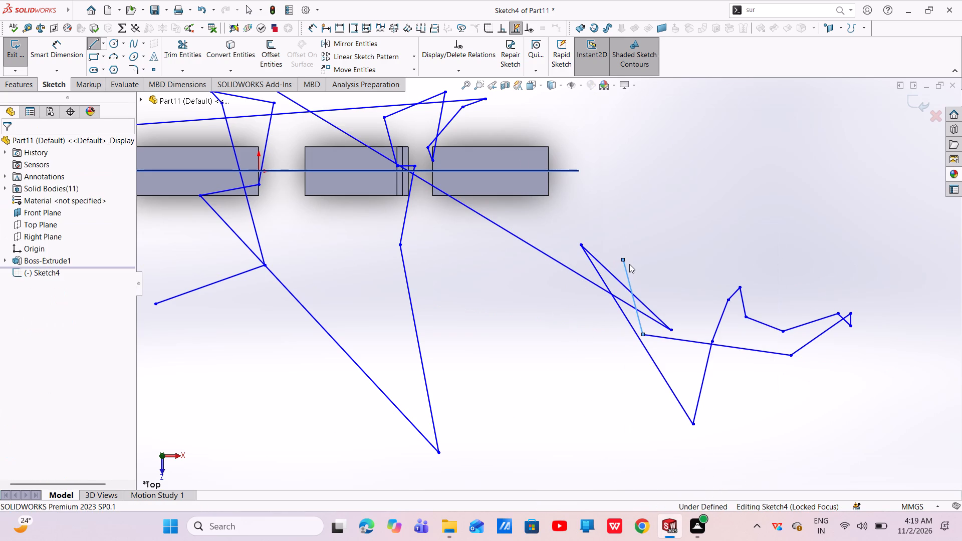
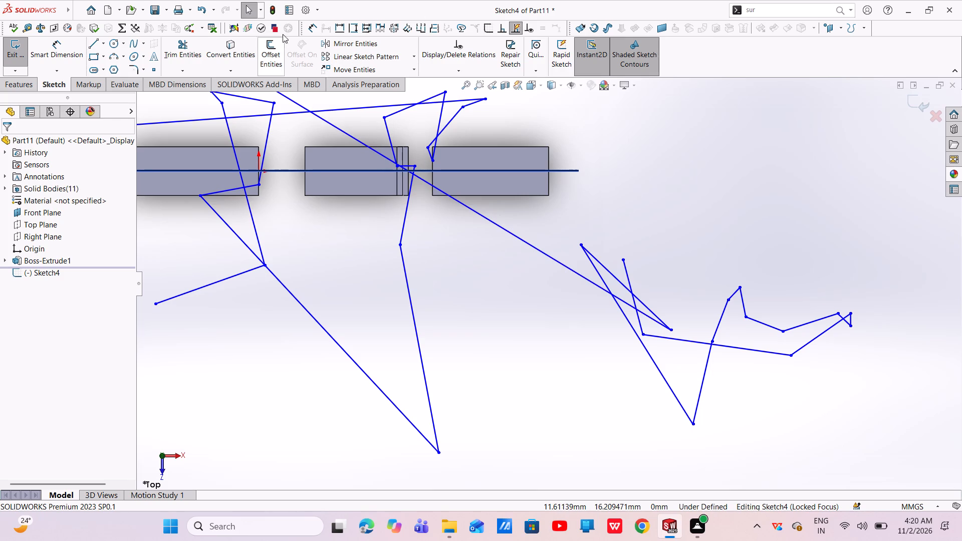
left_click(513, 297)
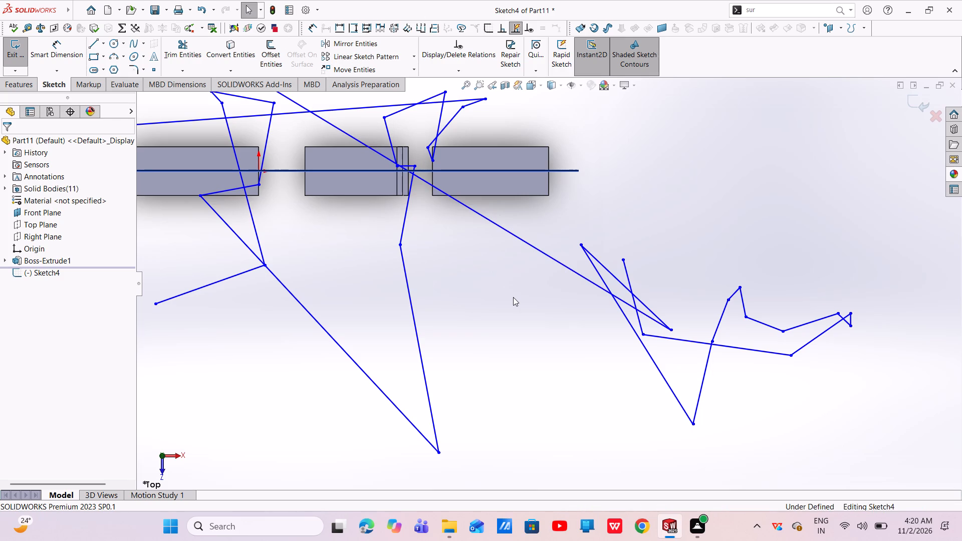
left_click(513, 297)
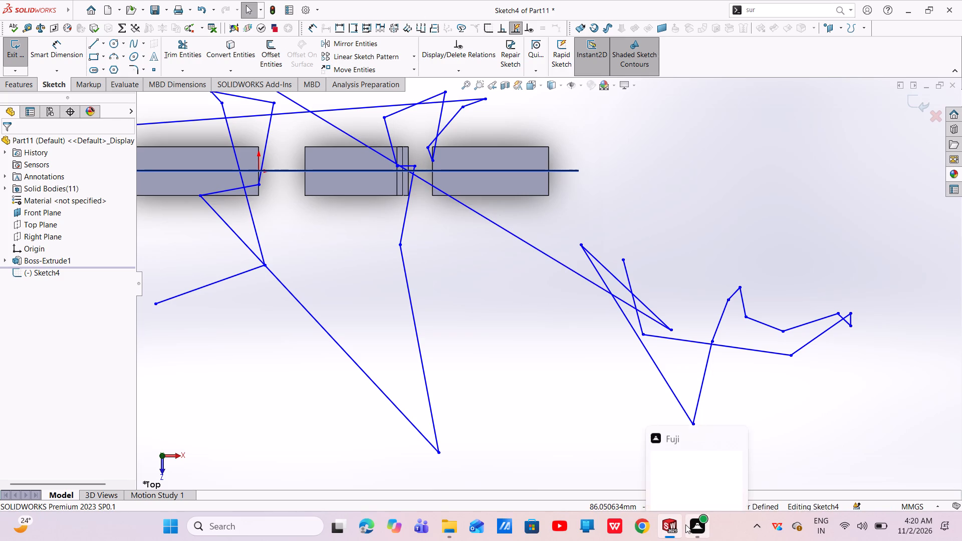
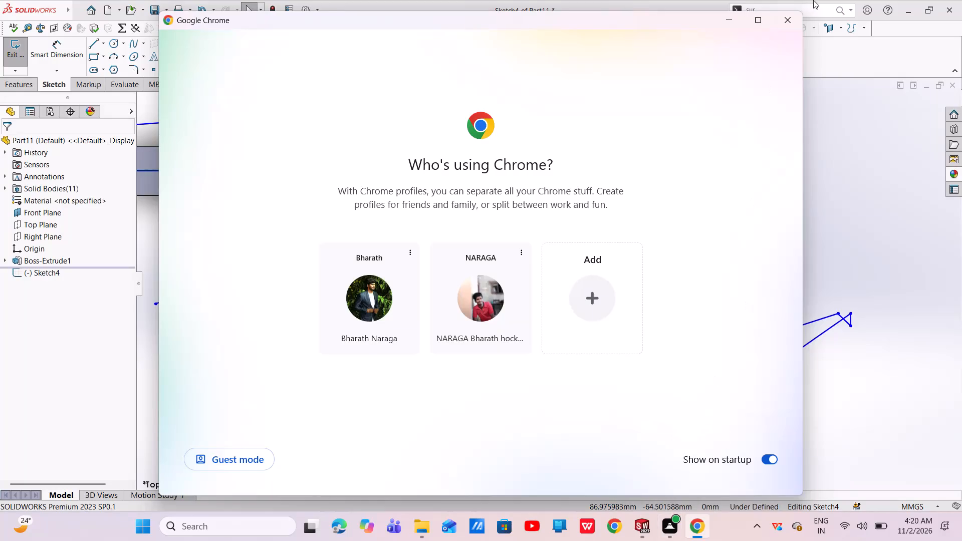
Leave the browser for the SOLIDWORKS 9.Exercise window and create a new part document.
left_click(791, 19)
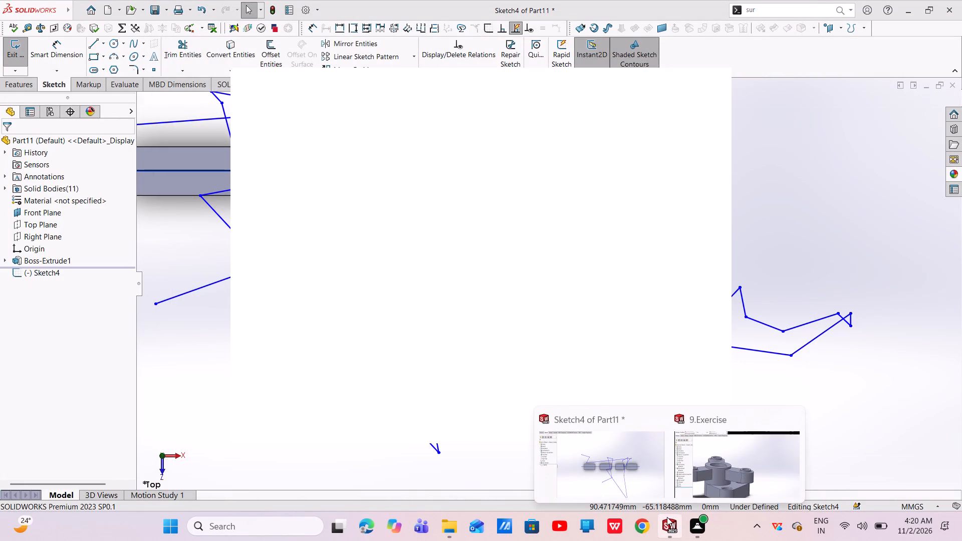
left_click(714, 490)
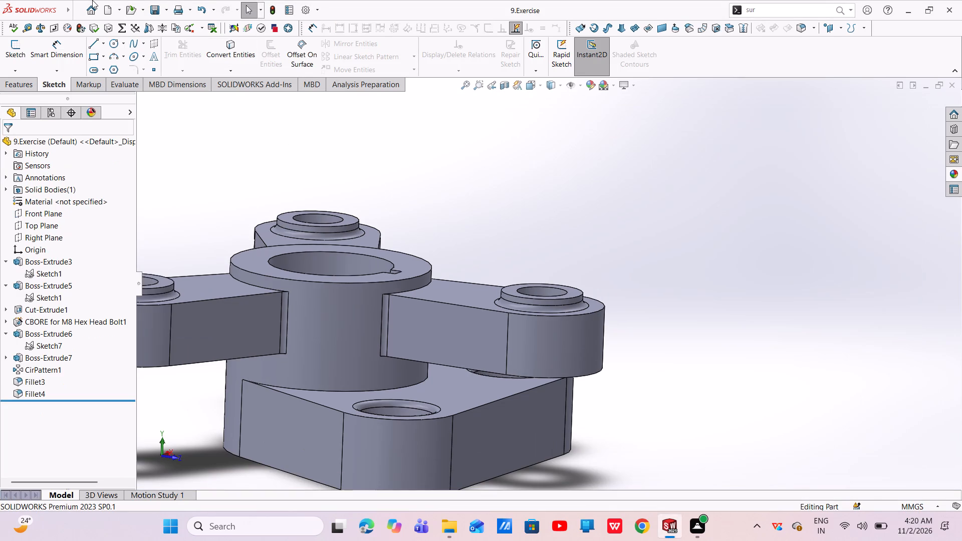
left_click(111, 12)
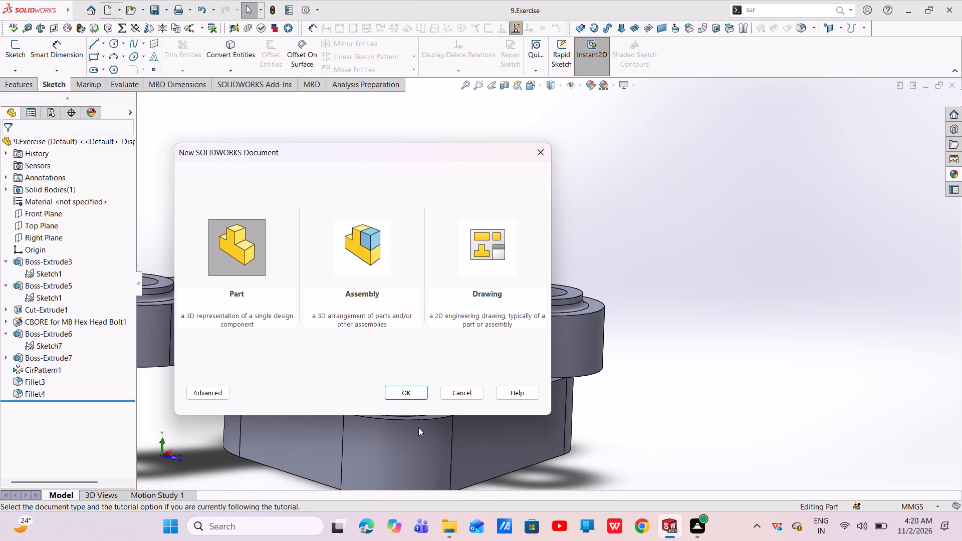
left_click(411, 395)
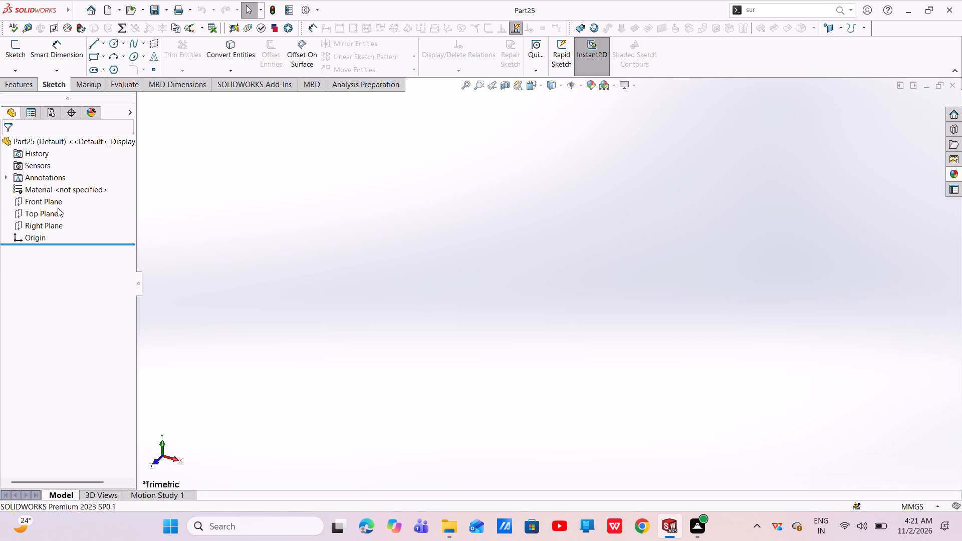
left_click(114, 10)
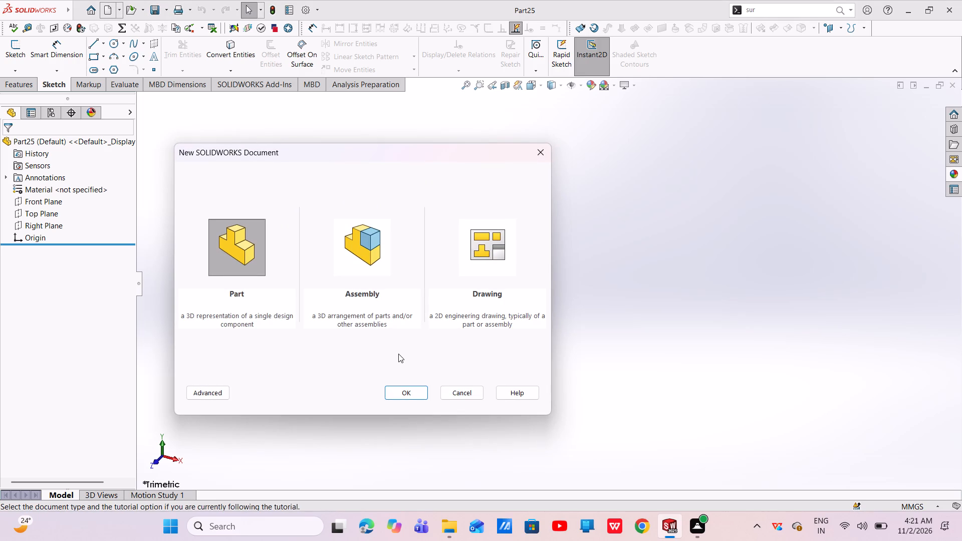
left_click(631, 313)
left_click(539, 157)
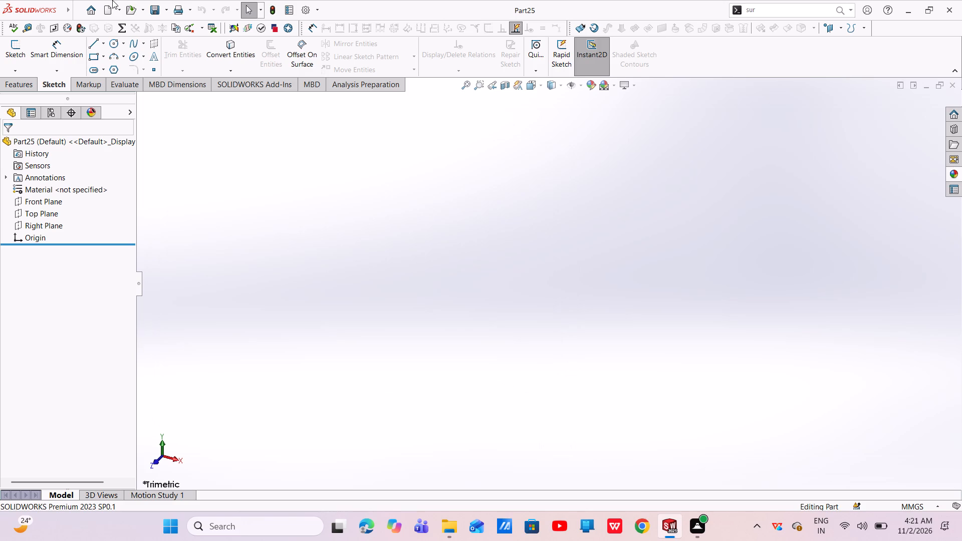
Save the new empty part as 10.exercise in the RC HEKICOPTER ASSEMBLY PARTS folder.
left_click(153, 13)
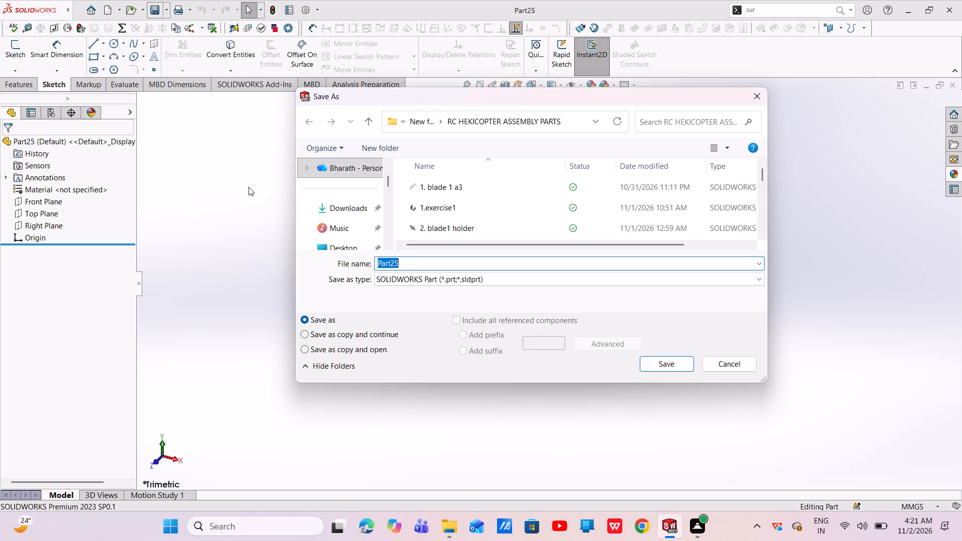
key("BackSpace")
type("10.")
type("exe")
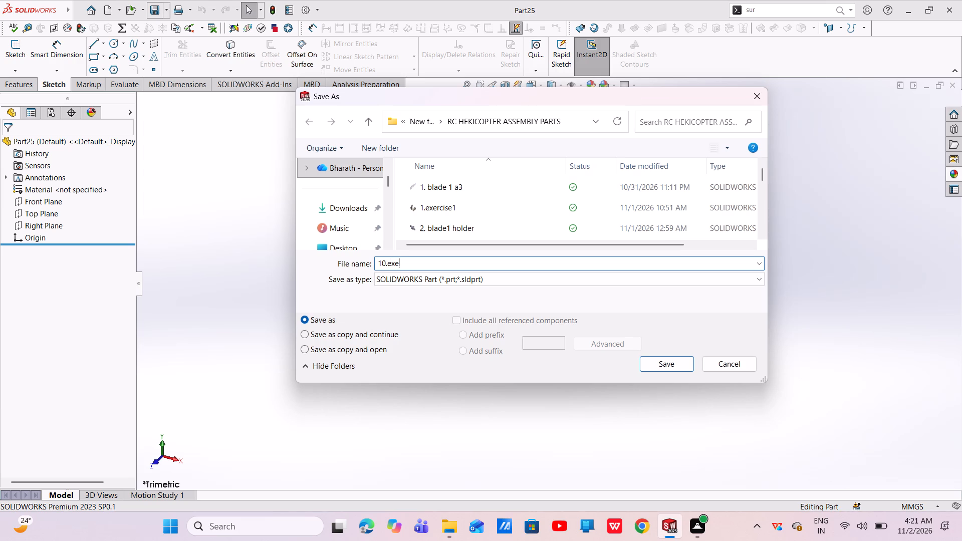
type("rc")
key("i")
type("se")
key("Return")
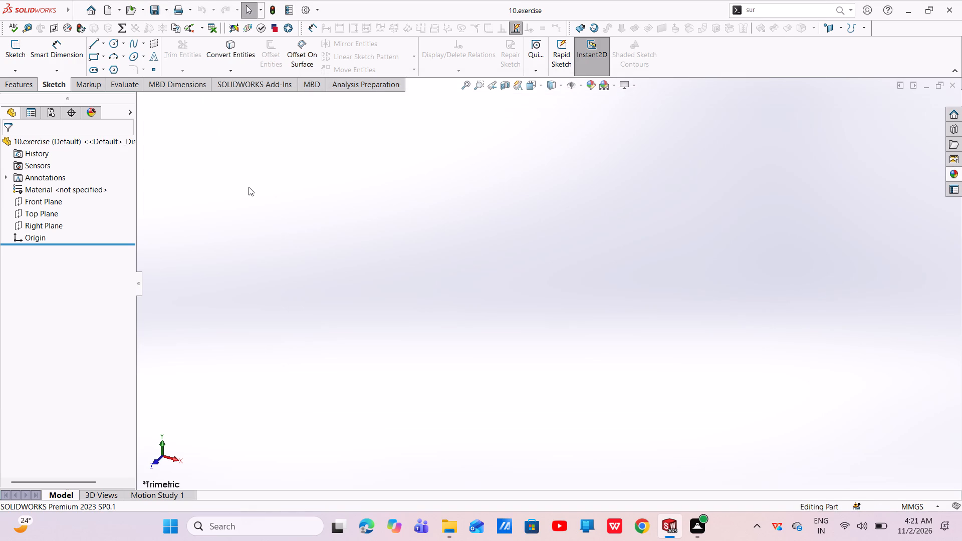
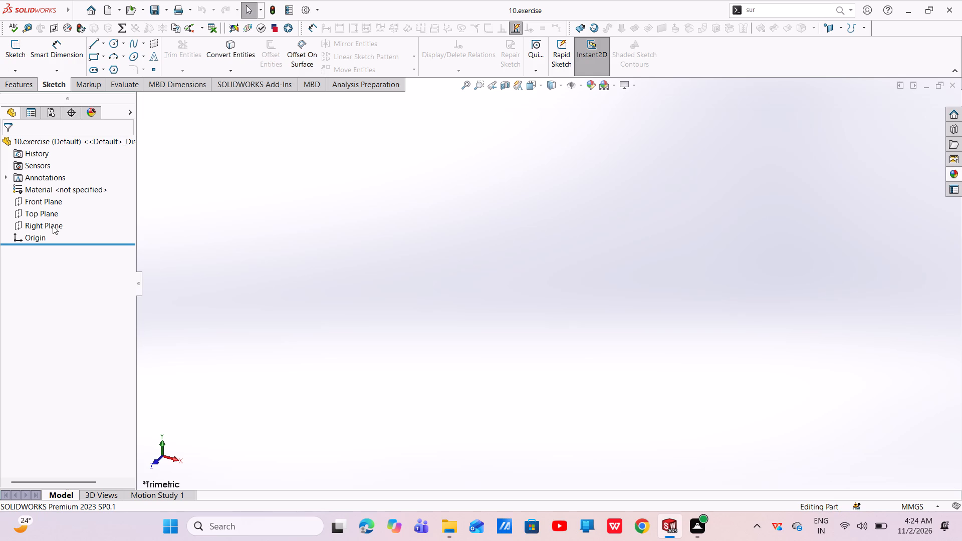
Start a sketch on the Top Plane and draw a corner rectangle about 71 mm wide and 127 mm tall around the origin.
left_click(56, 208)
left_click(68, 192)
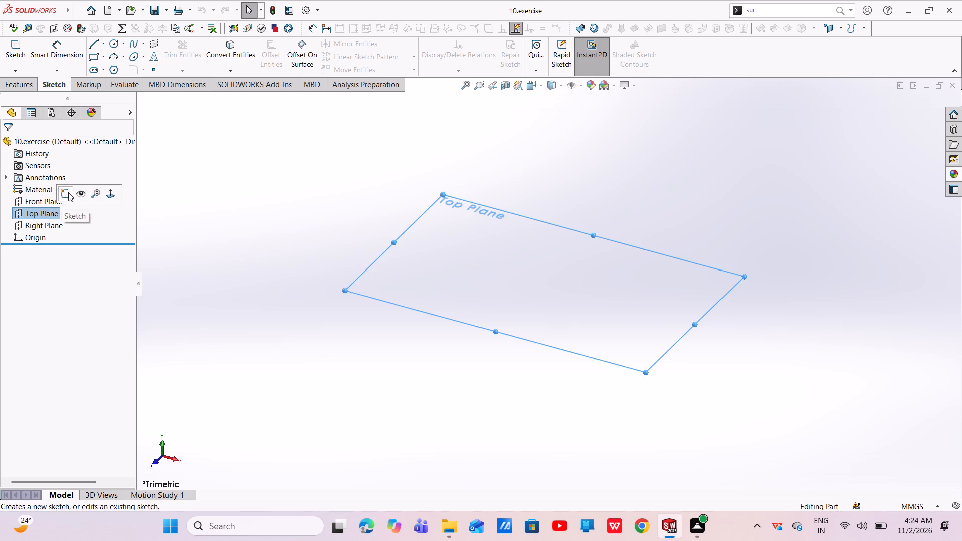
left_click(98, 57)
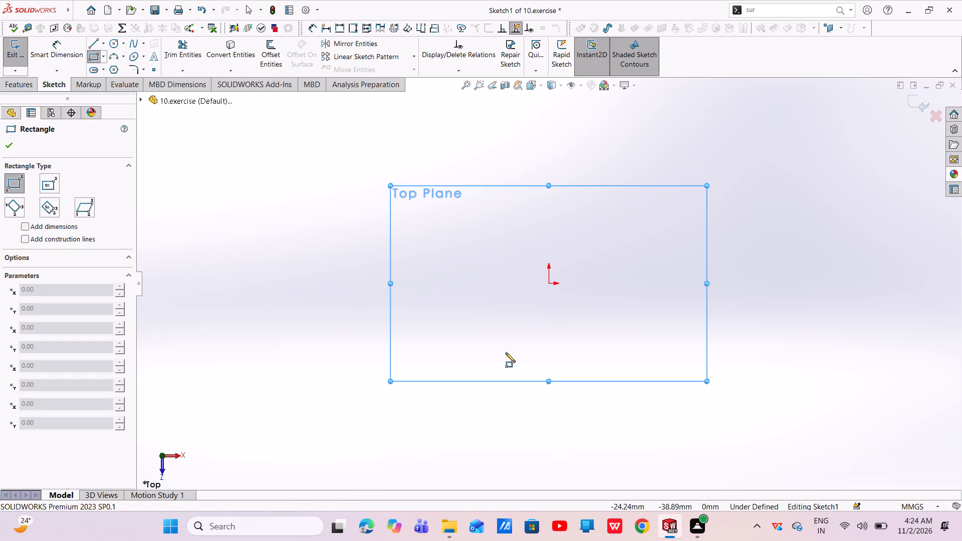
left_click(511, 365)
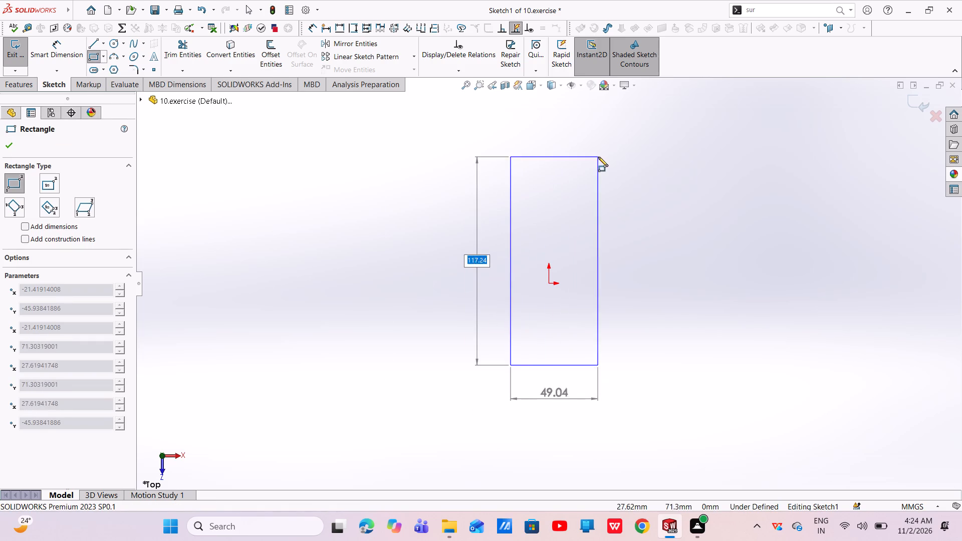
left_click(621, 139)
right_click(621, 139)
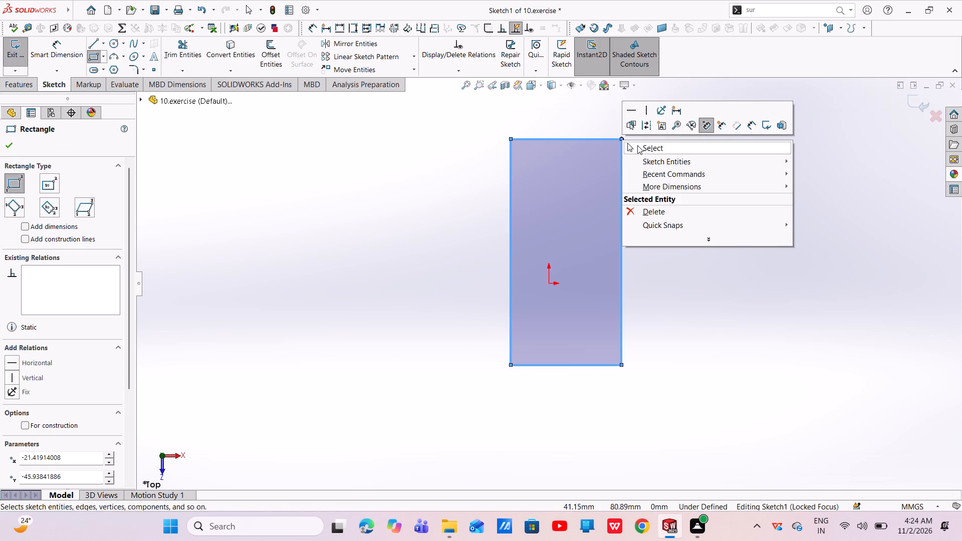
left_click(644, 150)
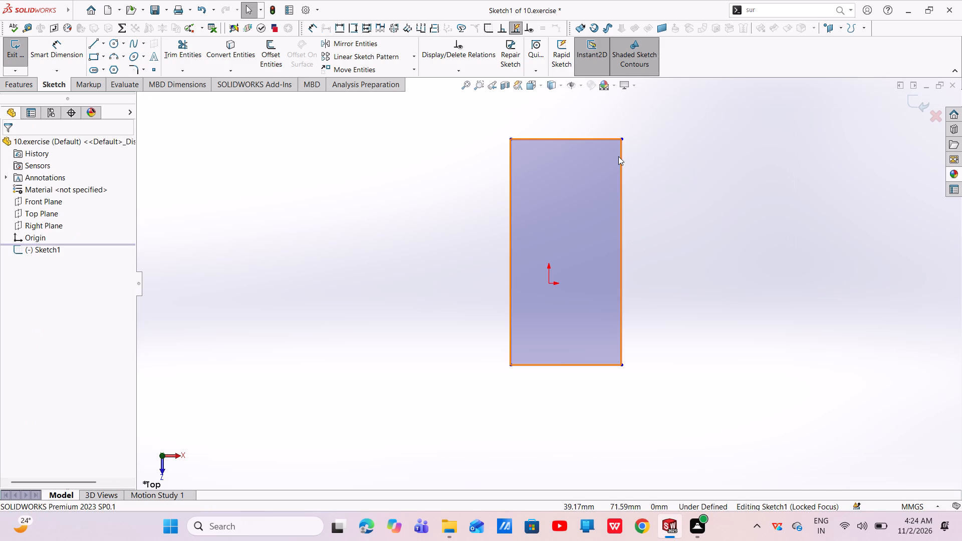
Dimension the rectangle's right vertical edge at 145 mm.
left_click(61, 50)
left_click(622, 244)
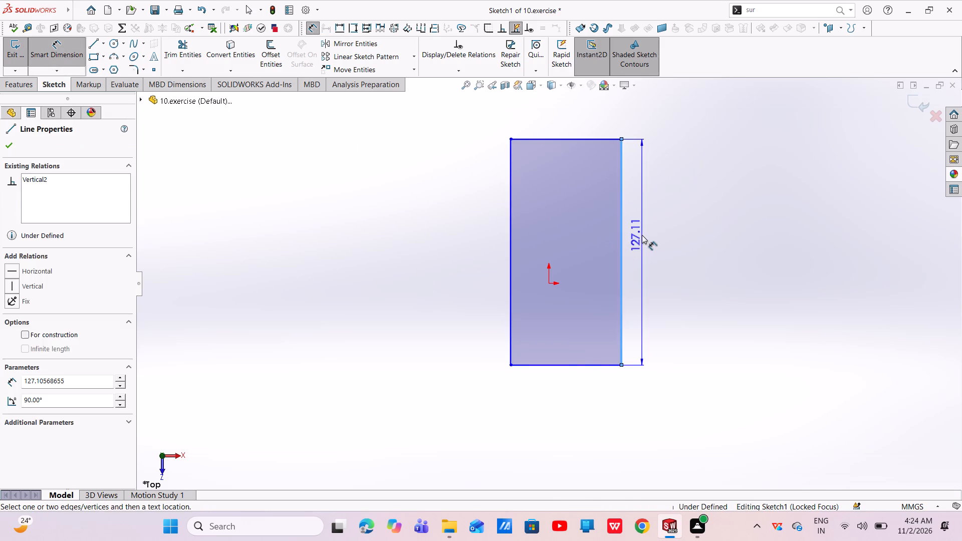
left_click(642, 235)
key("BackSpace")
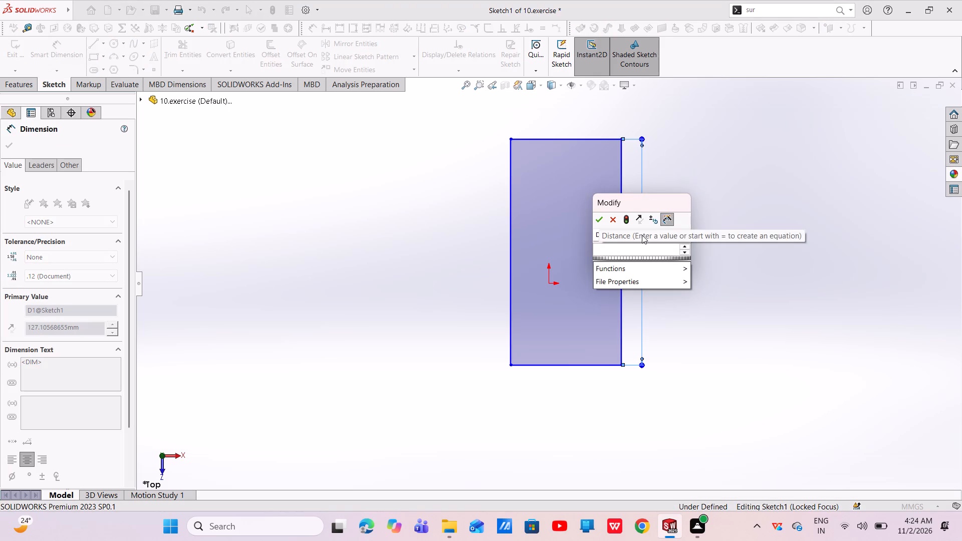
type("145")
key("Return")
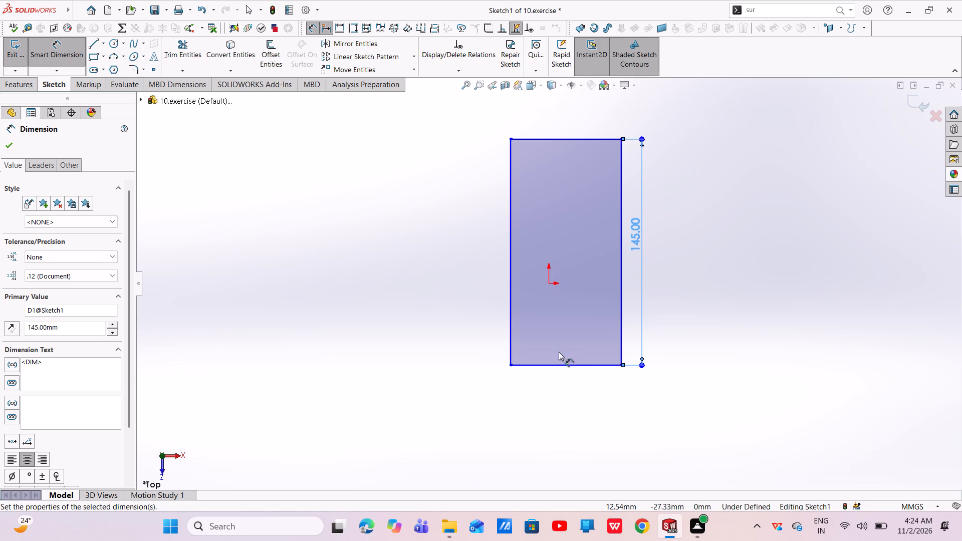
Dimension the rectangle's bottom edge at 90 mm.
left_click(557, 365)
left_click(556, 390)
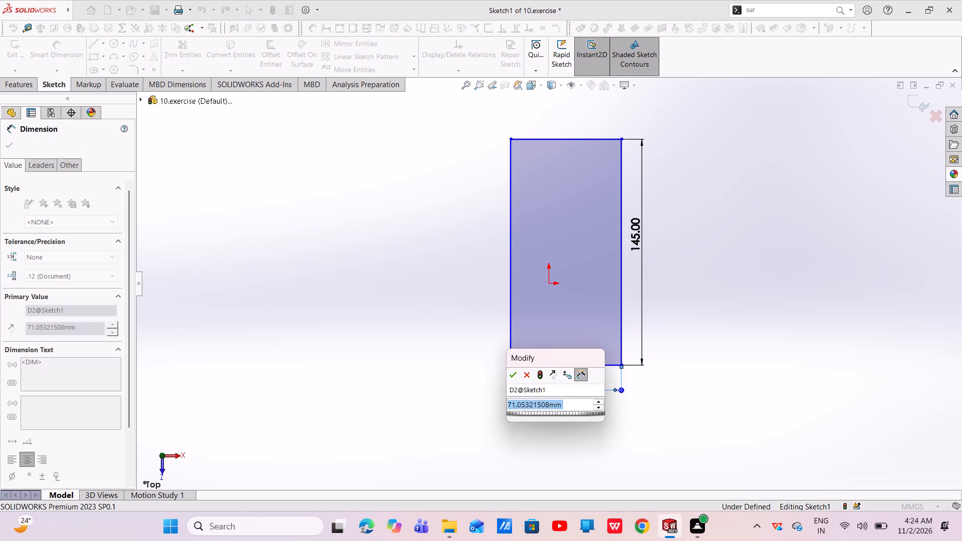
key("BackSpace")
type("90")
key("Return")
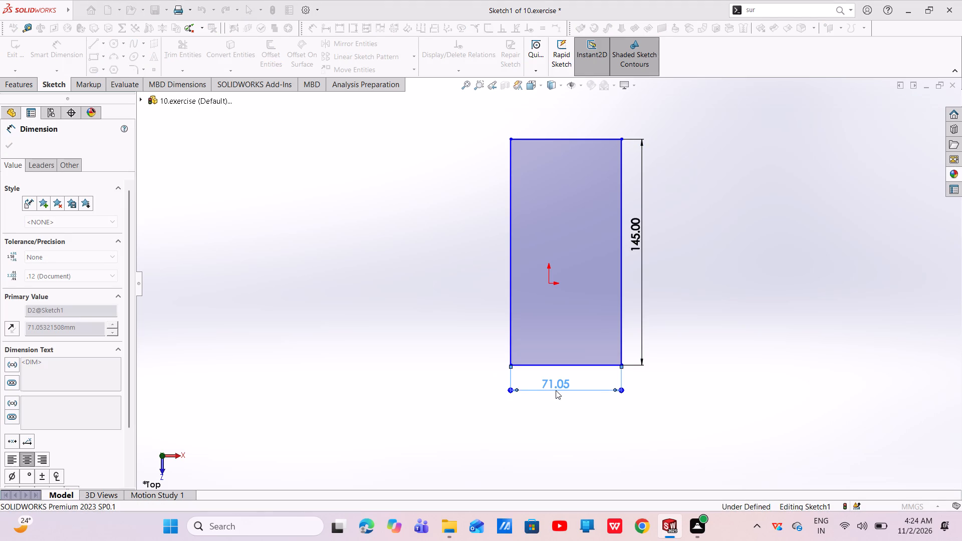
scroll(708, 364, "up", 2)
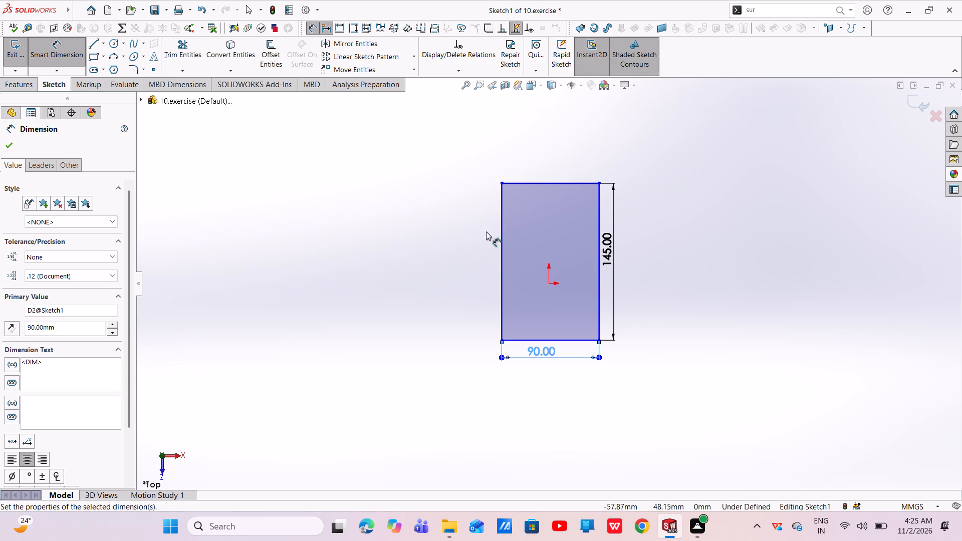
scroll(557, 365, "down", 2)
scroll(557, 365, "up", 1)
scroll(557, 365, "down", 2)
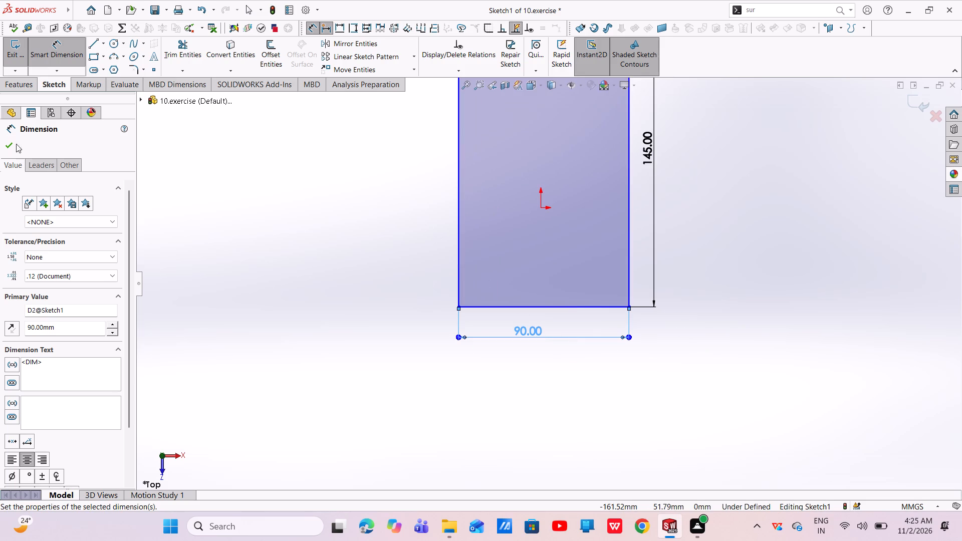
left_click(13, 149)
Draw two circles level with each other near the rectangle's bottom edge, about 13.5 mm diameter on the left and 18 mm on the right.
left_click(115, 42)
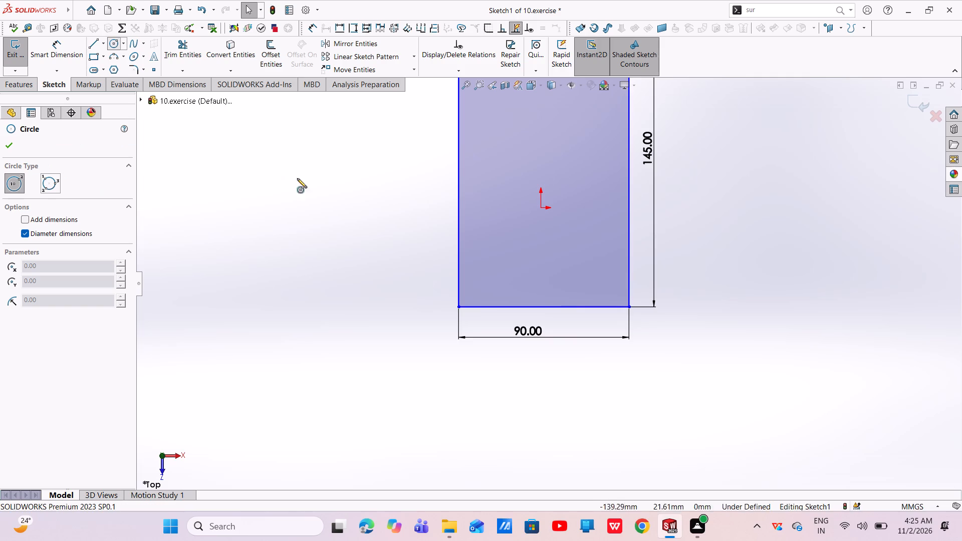
left_click(496, 275)
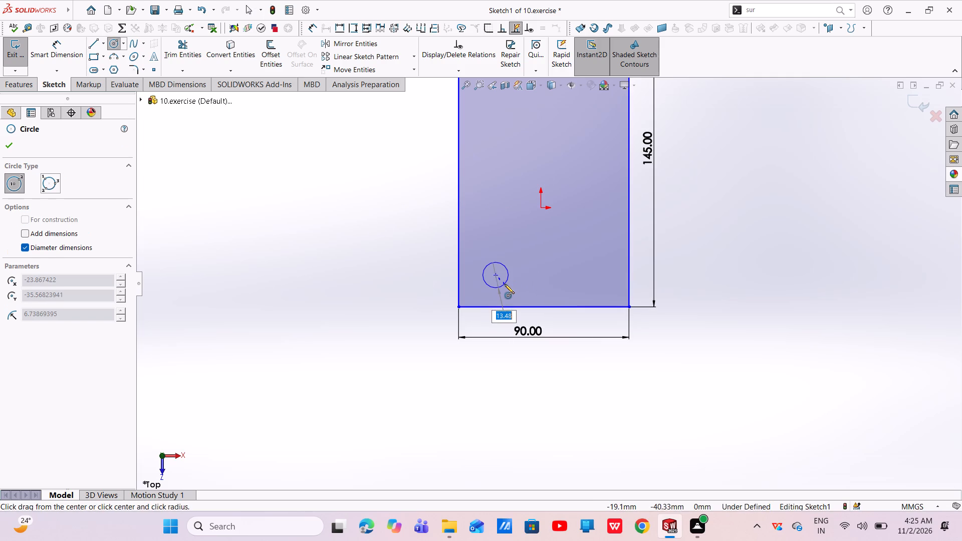
left_click(505, 284)
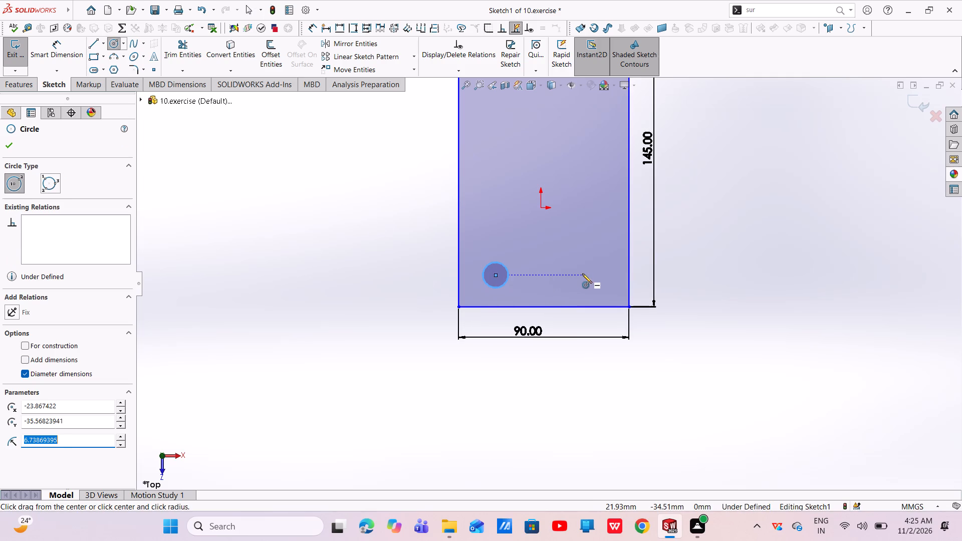
left_click(584, 273)
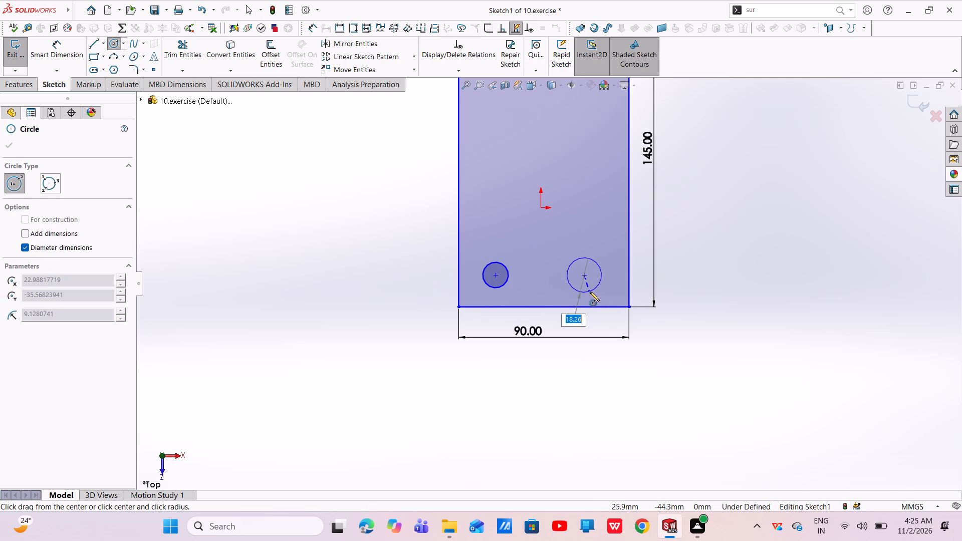
left_click(590, 292)
right_click(590, 292)
left_click(603, 296)
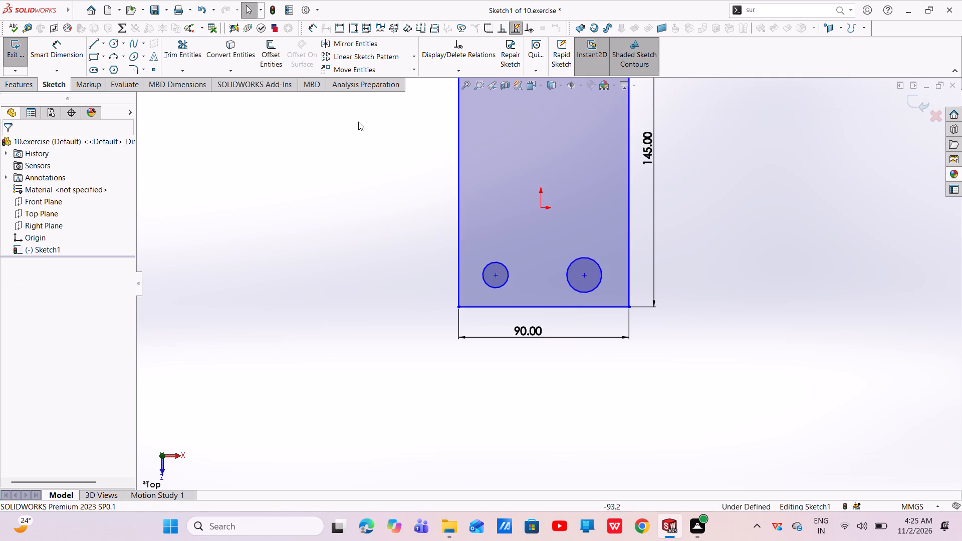
Apply an Equal relation between the two circles.
left_click(503, 284)
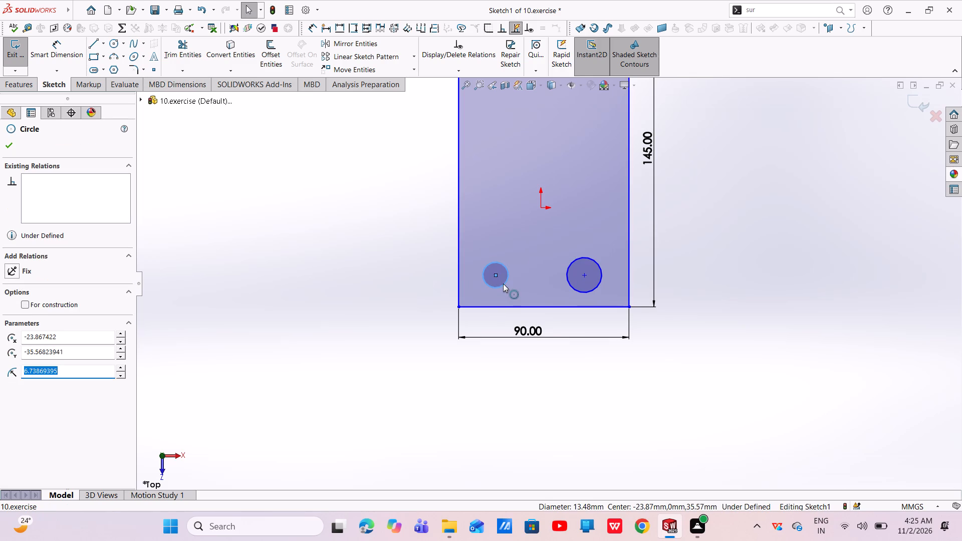
left_click(599, 285, "ctrl")
left_click(673, 246)
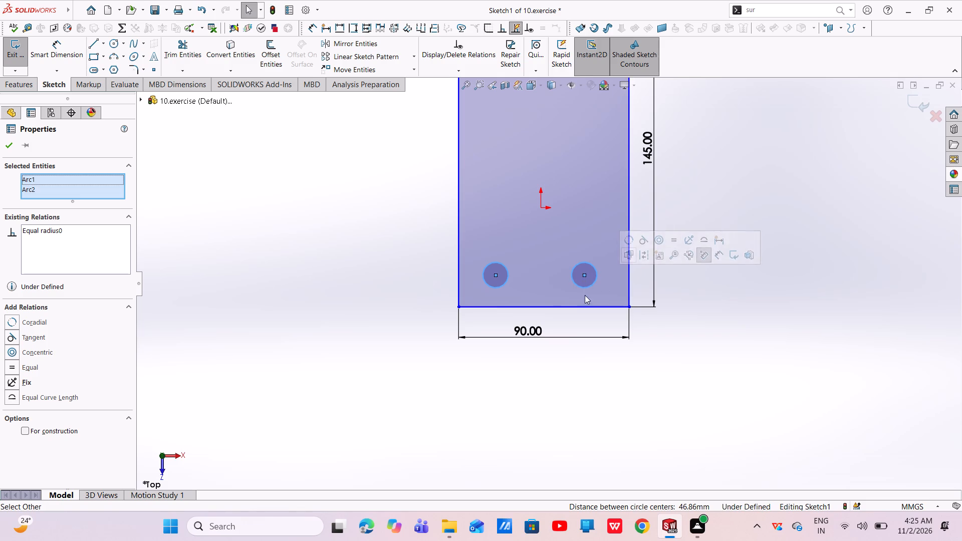
left_click(12, 146)
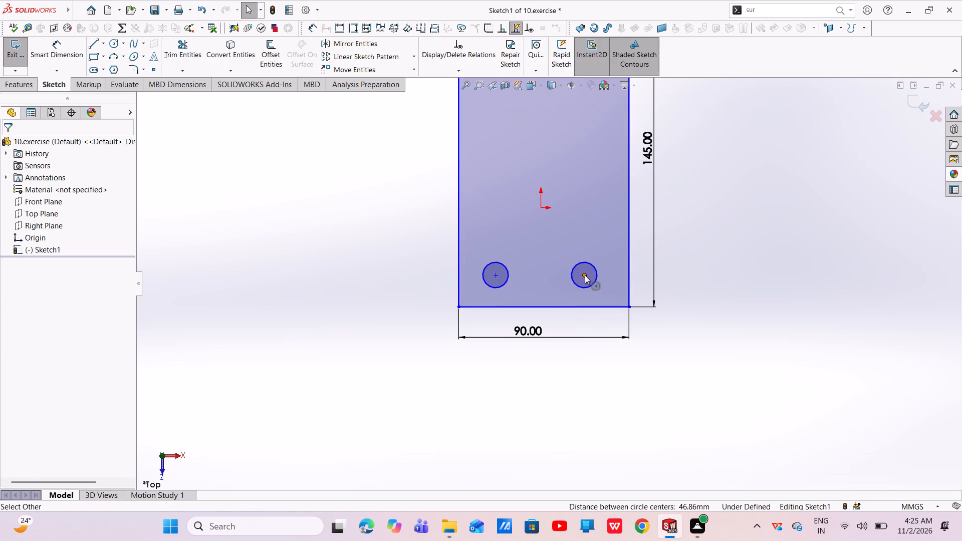
Apply a Horizontal relation between the centre points of the two circles.
left_click(585, 275)
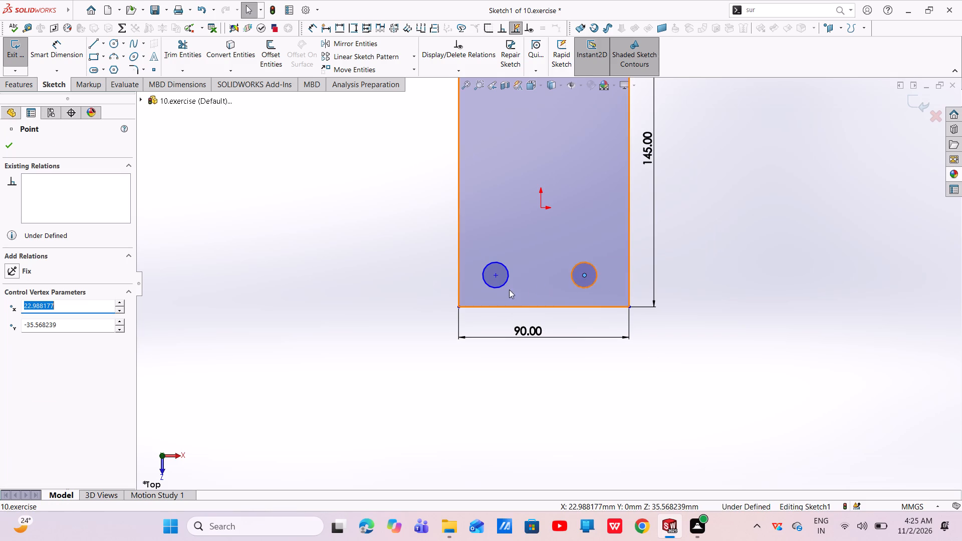
left_click(493, 275, "ctrl")
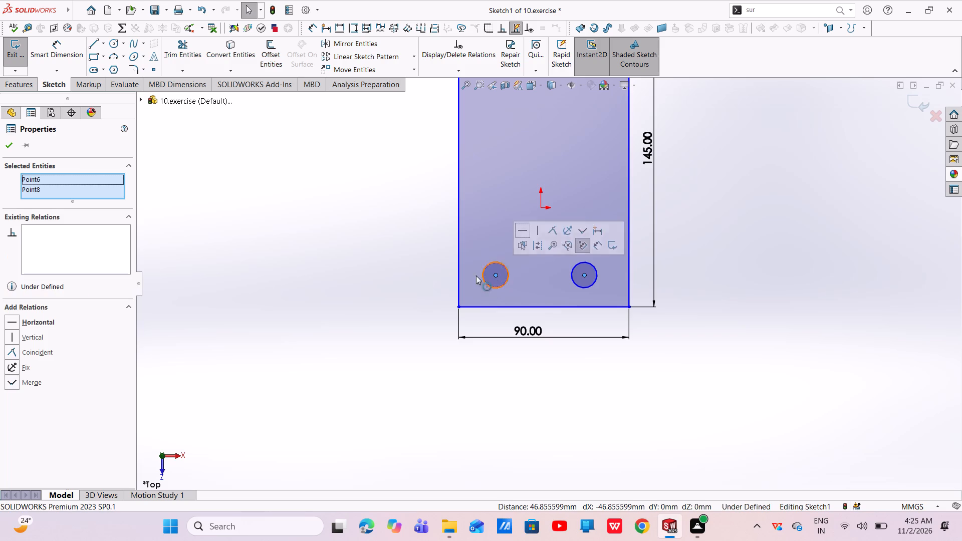
left_click(37, 322)
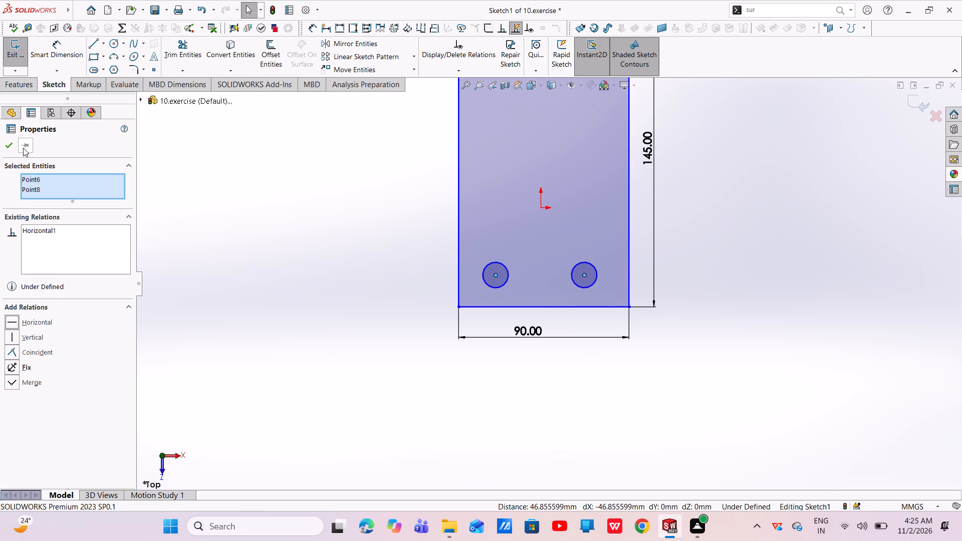
left_click(8, 145)
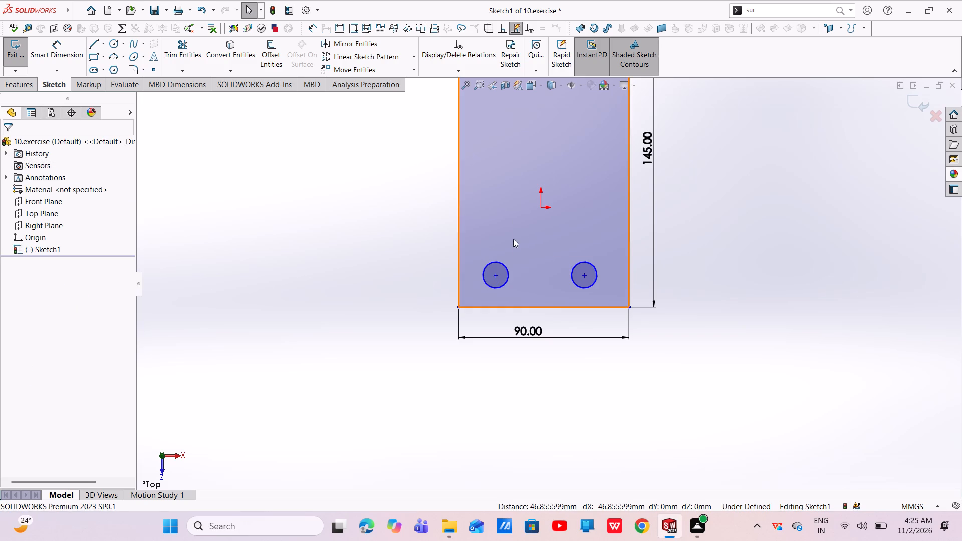
Dimension the left circle's centre 20 mm from the rectangle's left edge.
scroll(549, 223, "up", 3)
scroll(557, 203, "down", 2)
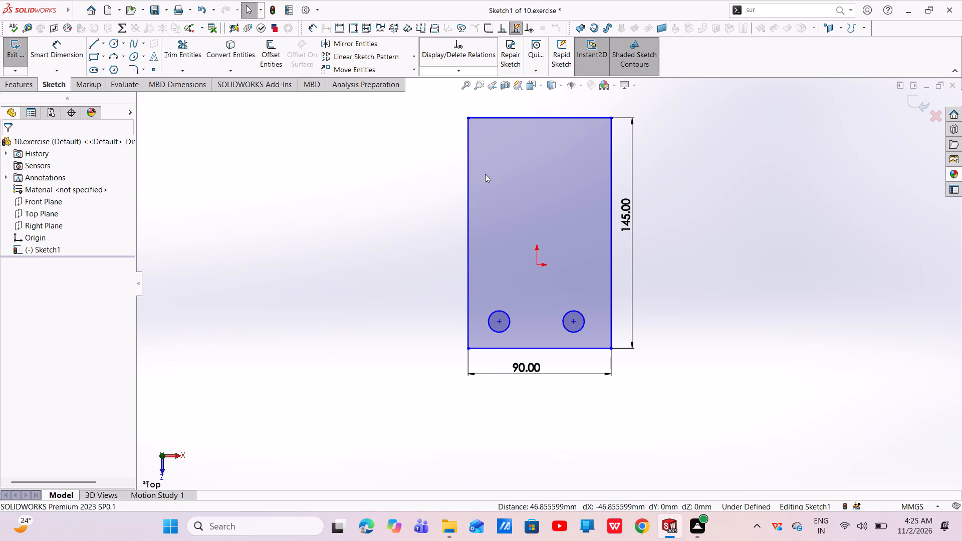
left_click(47, 49)
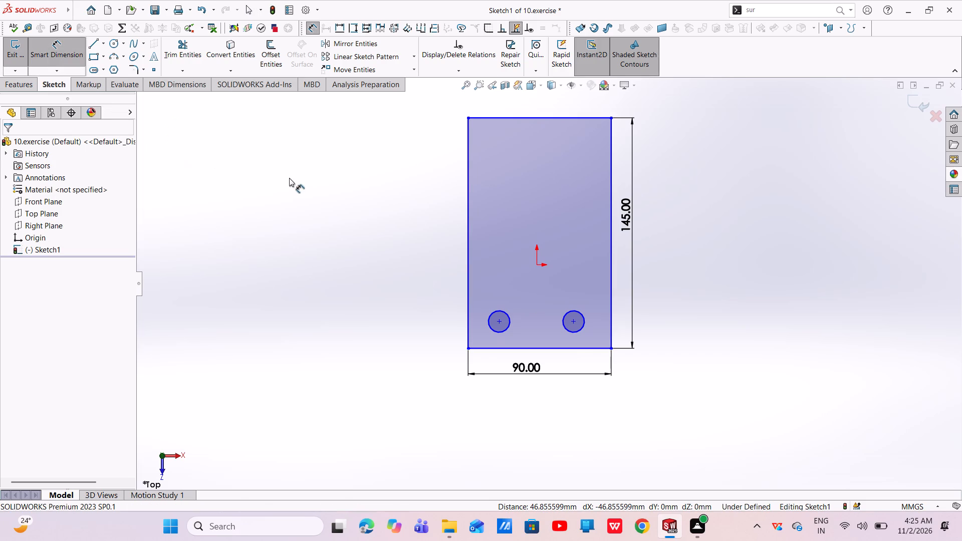
scroll(508, 369, "down", 4)
scroll(502, 356, "up", 1)
scroll(501, 354, "down", 1)
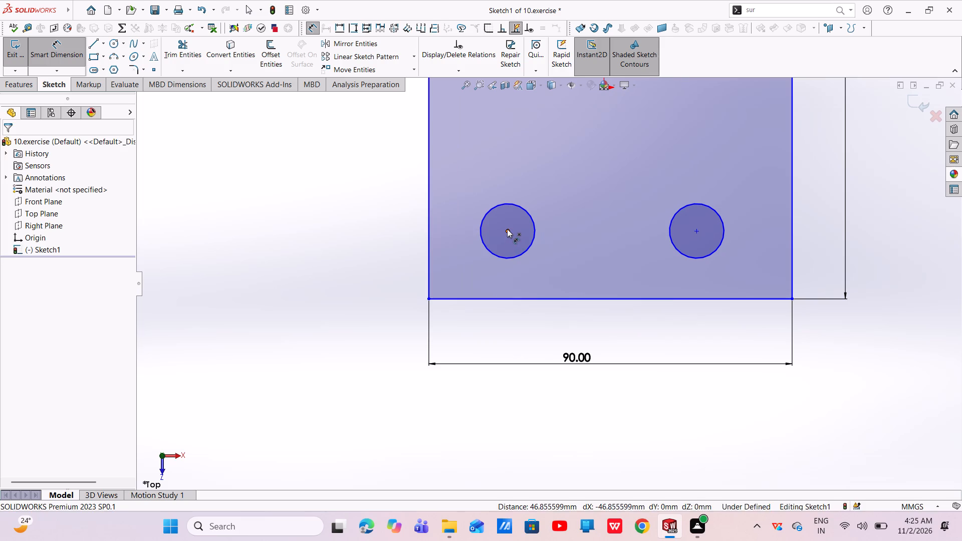
left_click(507, 229)
left_click(428, 243)
left_click(471, 416)
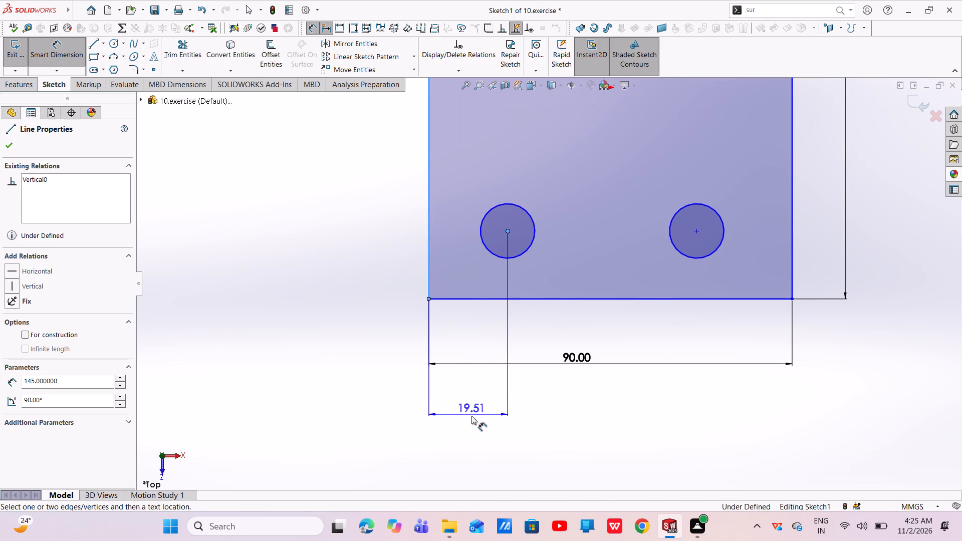
key("BackSpace")
type("20")
key("Return")
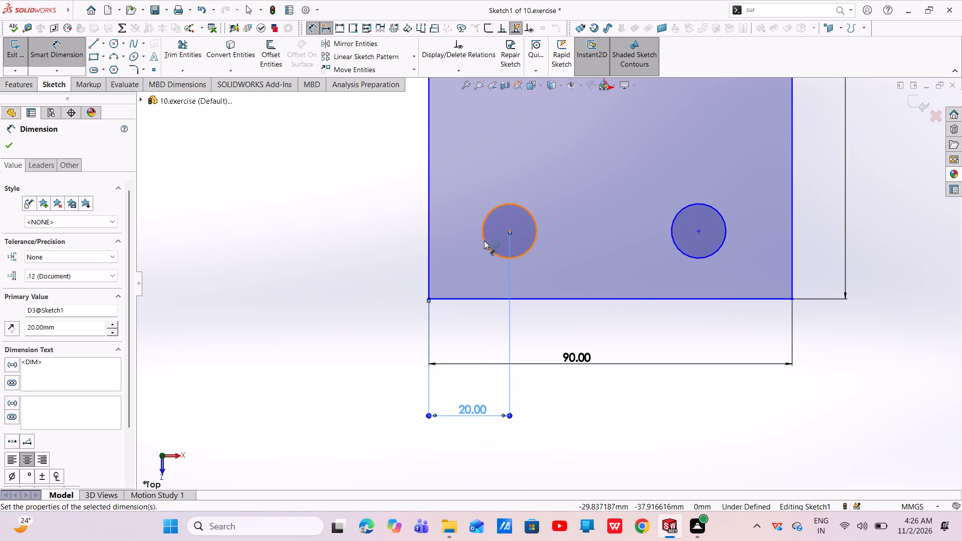
Add a second dimension, as a driven one, between the left circle's centre and the rectangle's left edge.
left_click(510, 230)
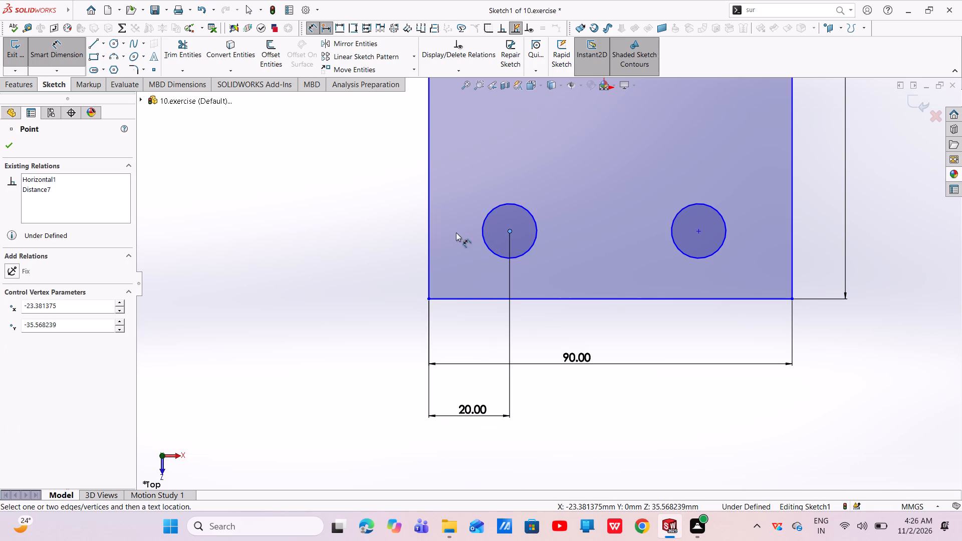
left_click(427, 245)
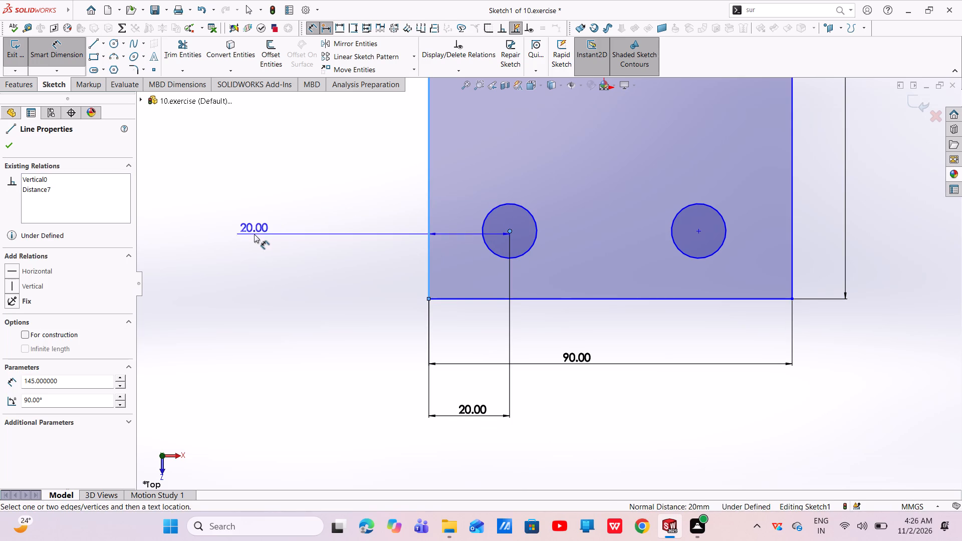
left_click(293, 208)
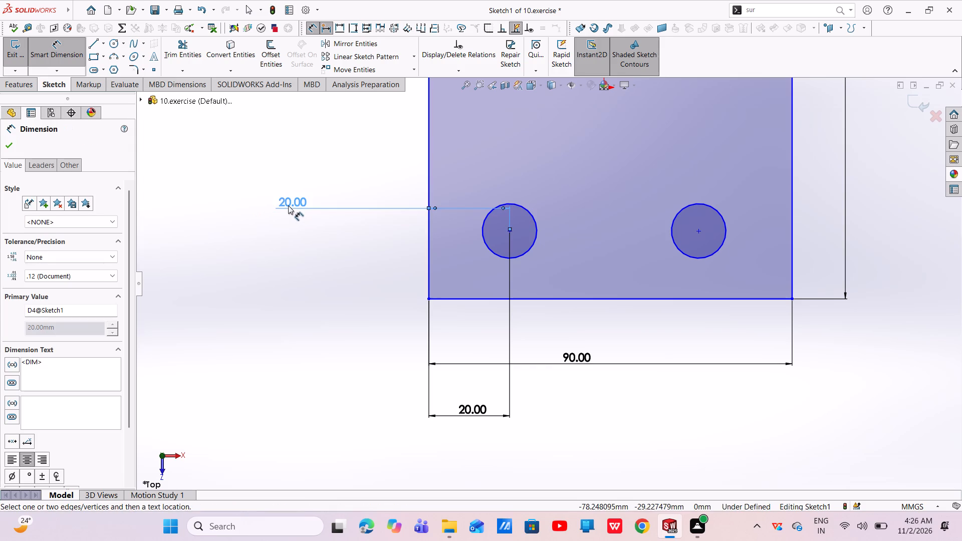
left_click(12, 142)
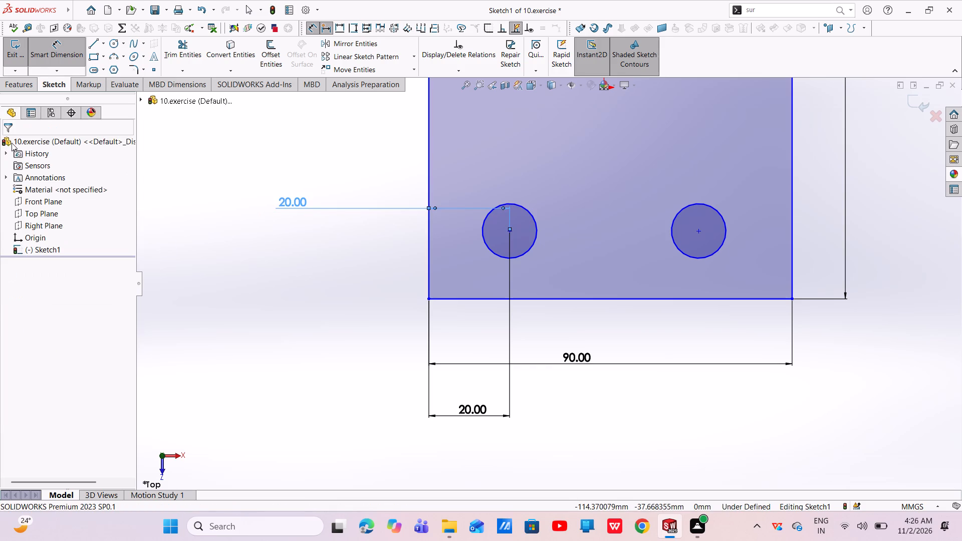
Dimension the right circle's diameter as 18 mm.
scroll(428, 242, "up", 2)
scroll(677, 248, "down", 1)
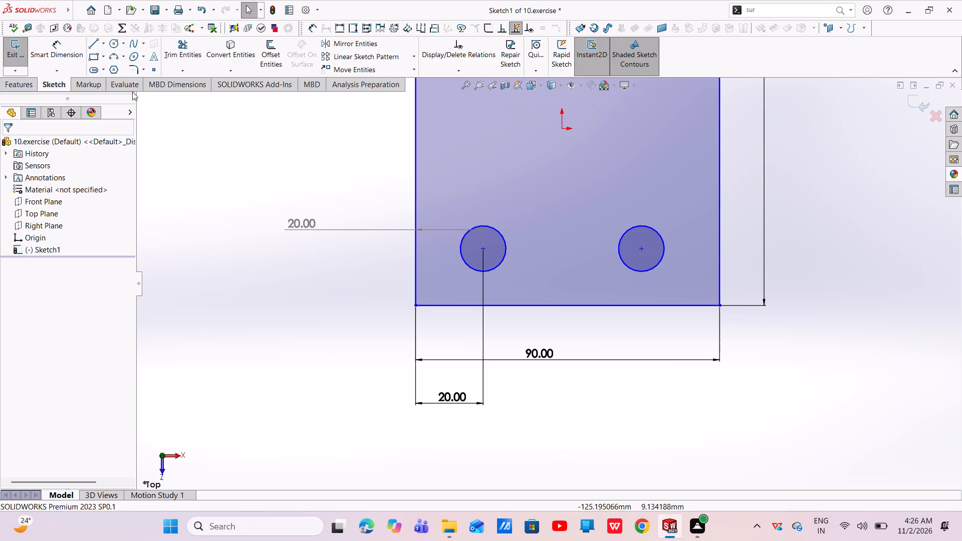
left_click(67, 40)
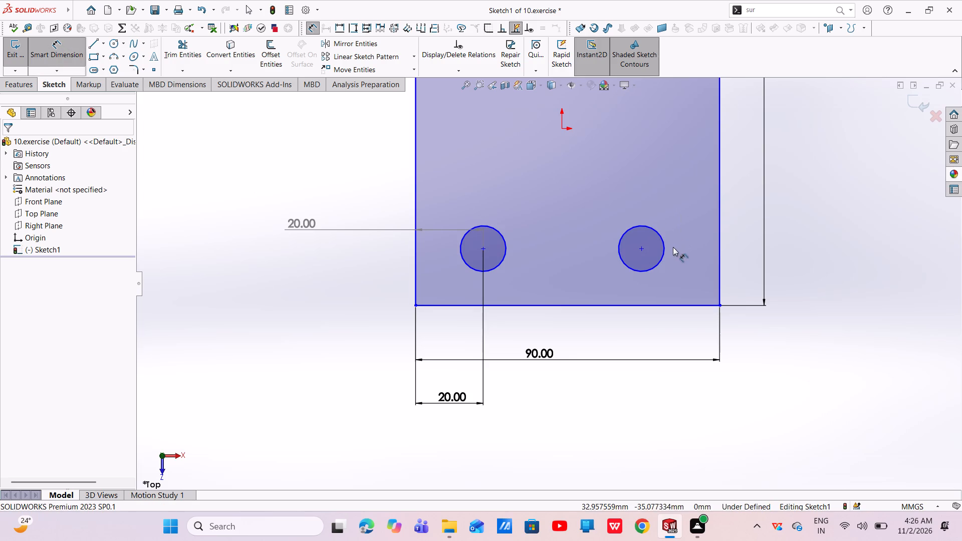
left_click(661, 257)
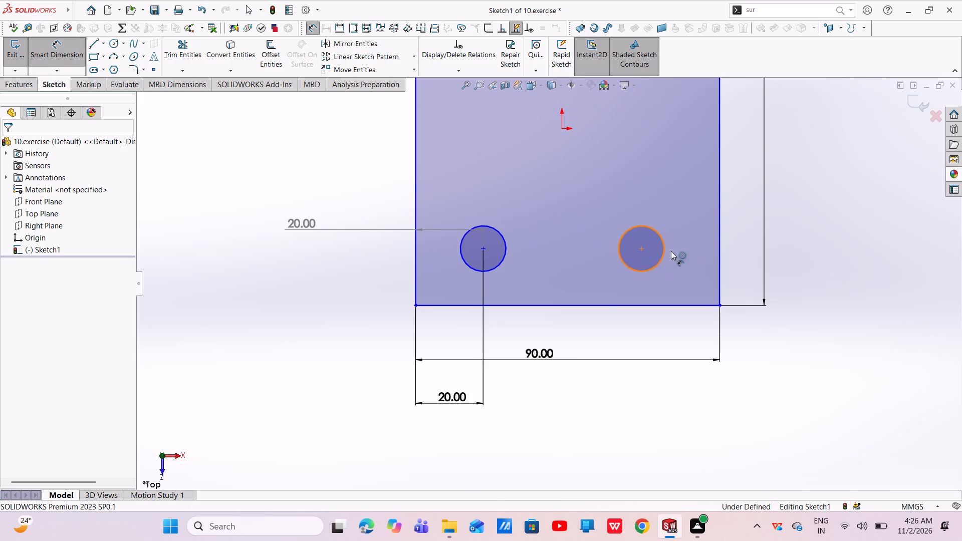
left_click(786, 209)
key("BackSpace")
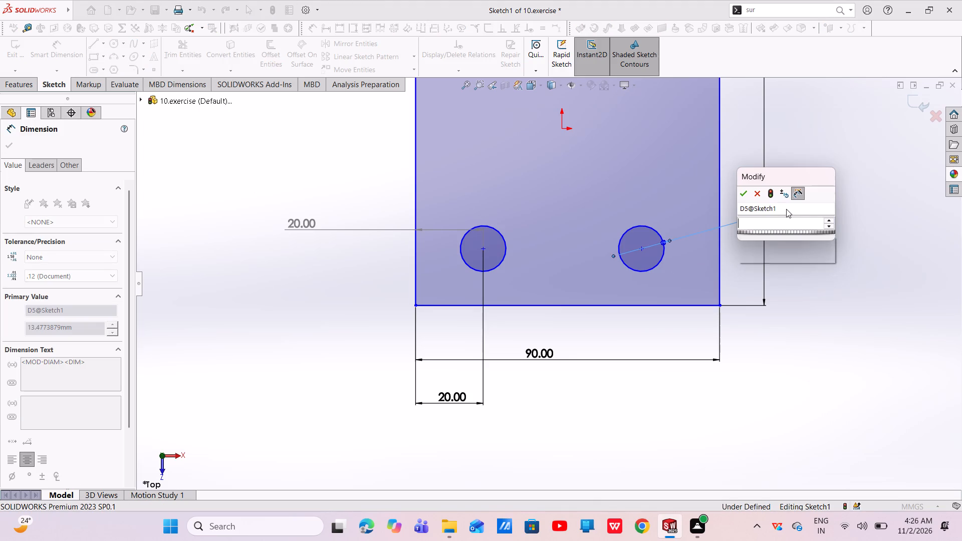
type("18")
key("Return")
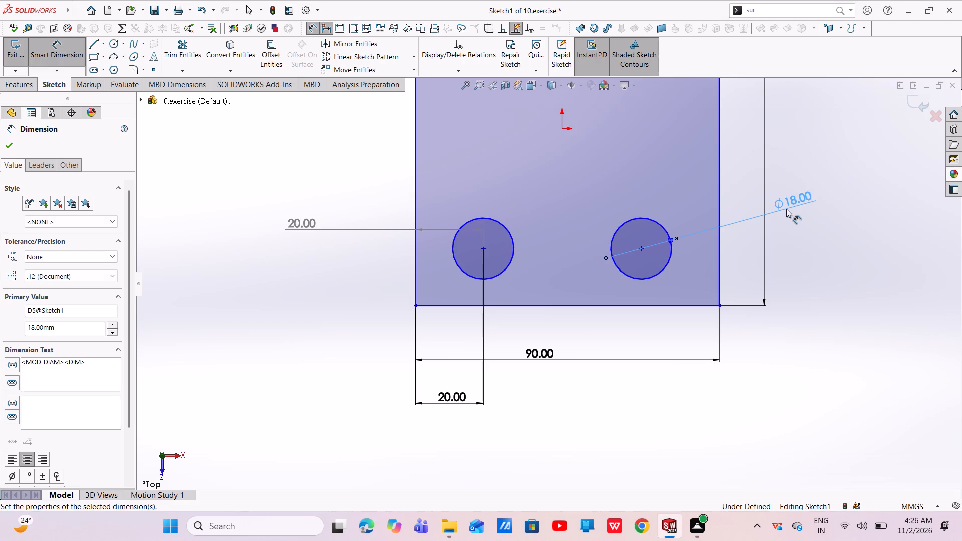
Dimension the right circle's centre 20 mm from the rectangle's bottom edge.
left_click(640, 249)
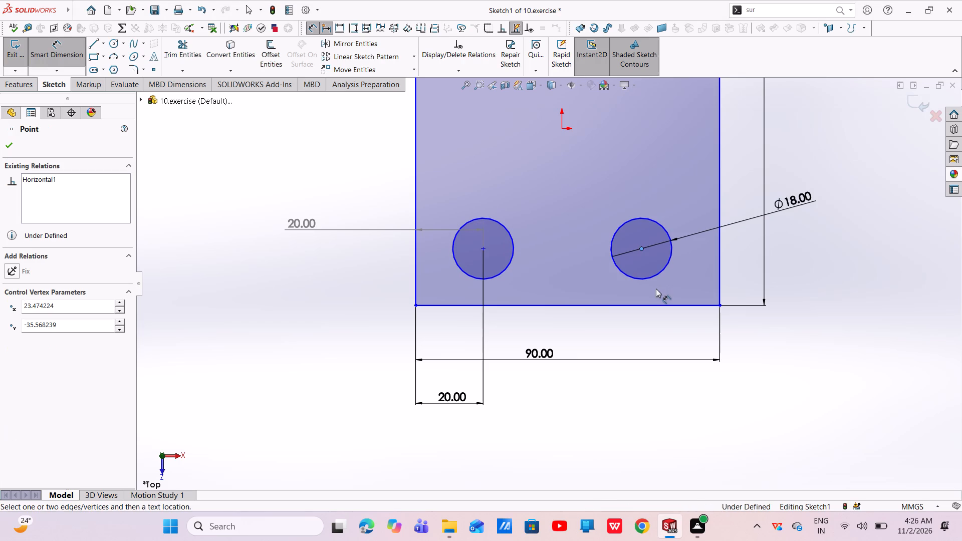
left_click(646, 307)
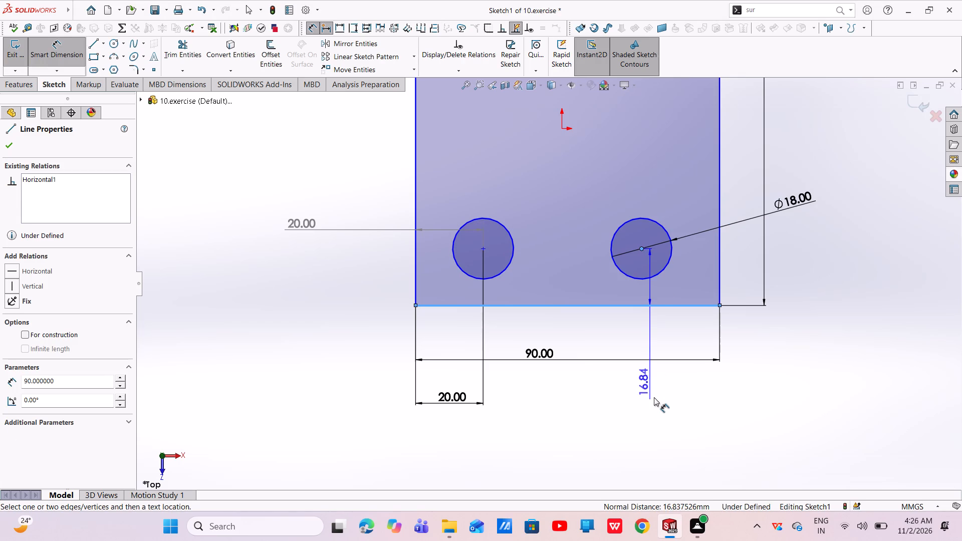
left_click(655, 399)
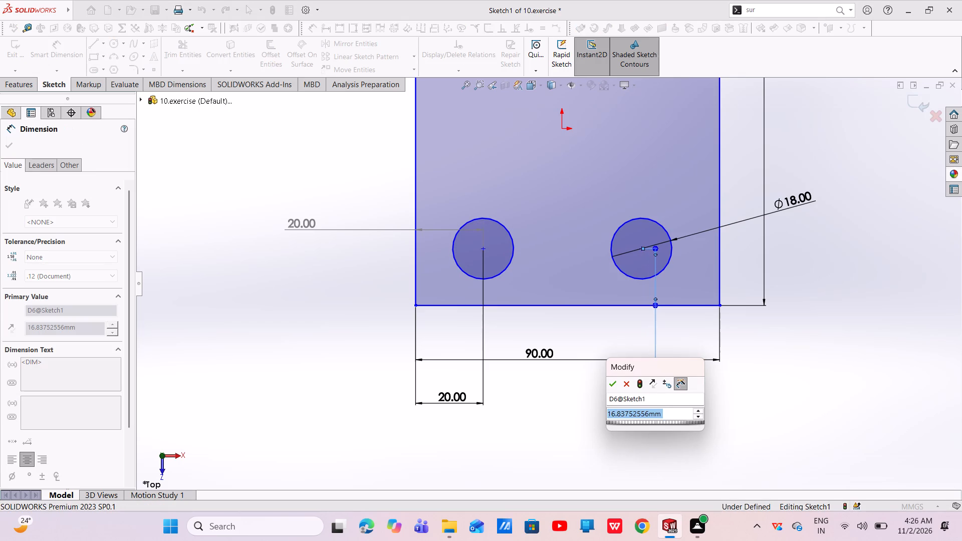
key("BackSpace")
type("20")
key("Return")
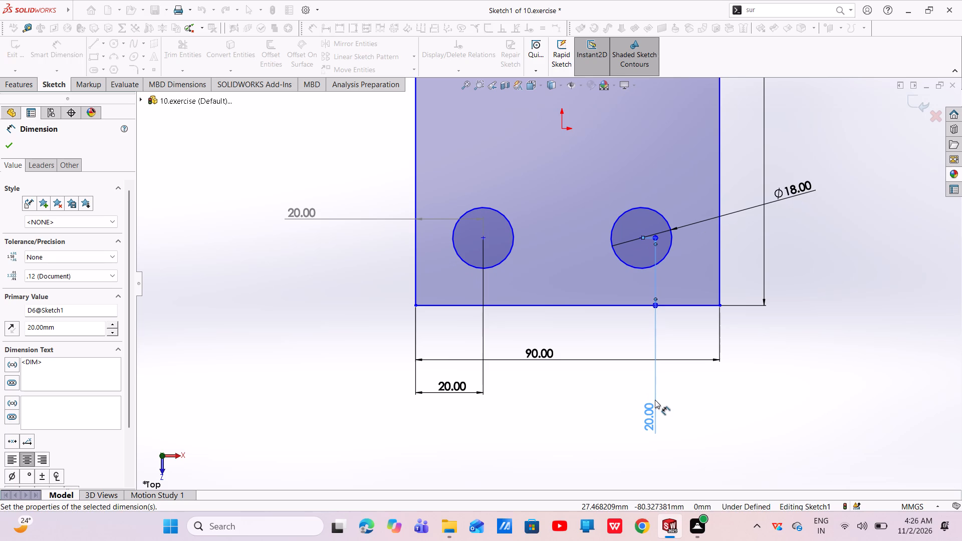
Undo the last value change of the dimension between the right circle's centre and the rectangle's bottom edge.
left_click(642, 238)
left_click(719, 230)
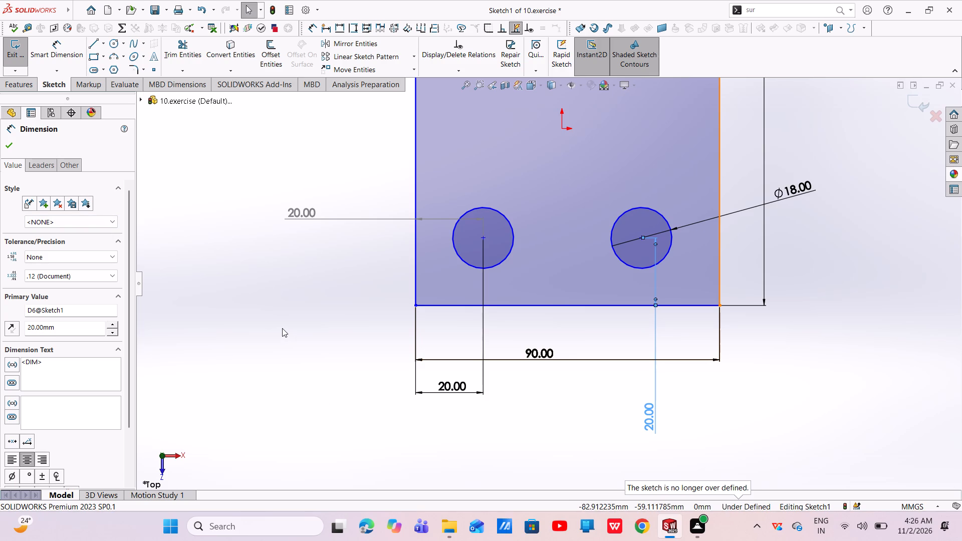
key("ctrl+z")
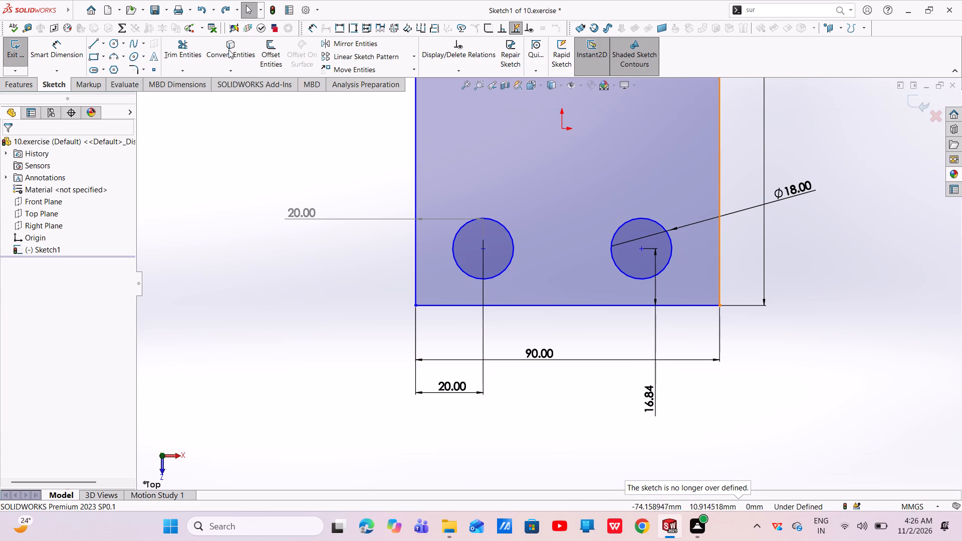
Dimension the right circle's centre 20 mm from the rectangle's right edge.
left_click(37, 56)
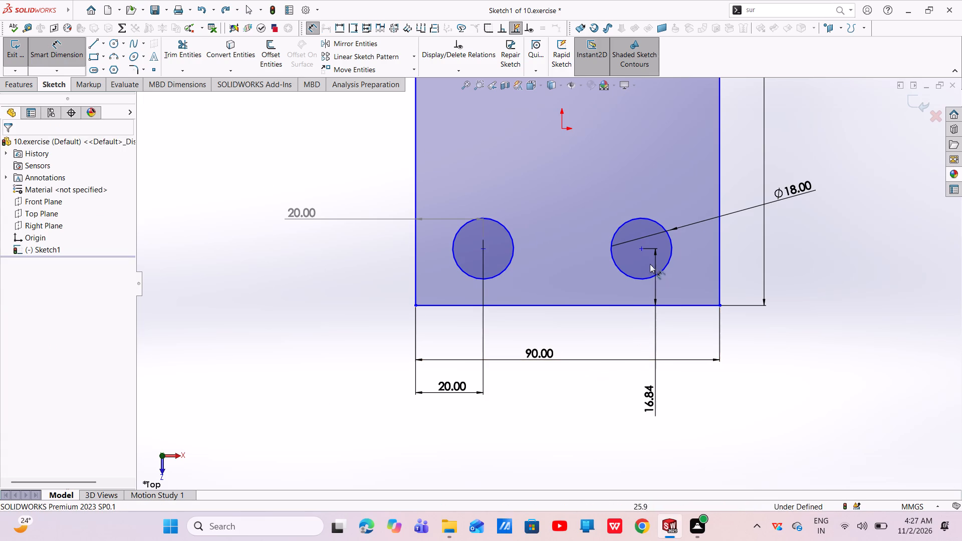
left_click(643, 247)
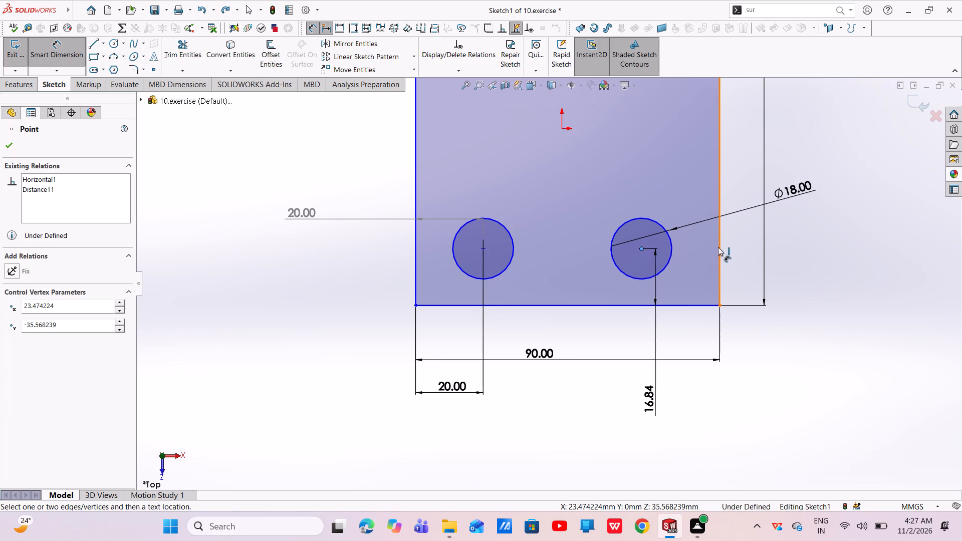
left_click(718, 247)
left_click(699, 339)
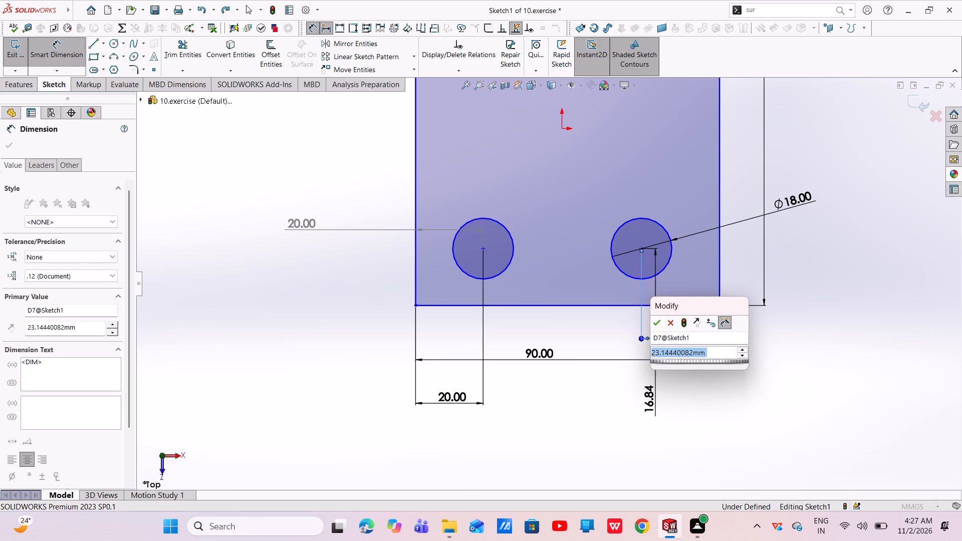
key("BackSpace")
type("20")
key("Return")
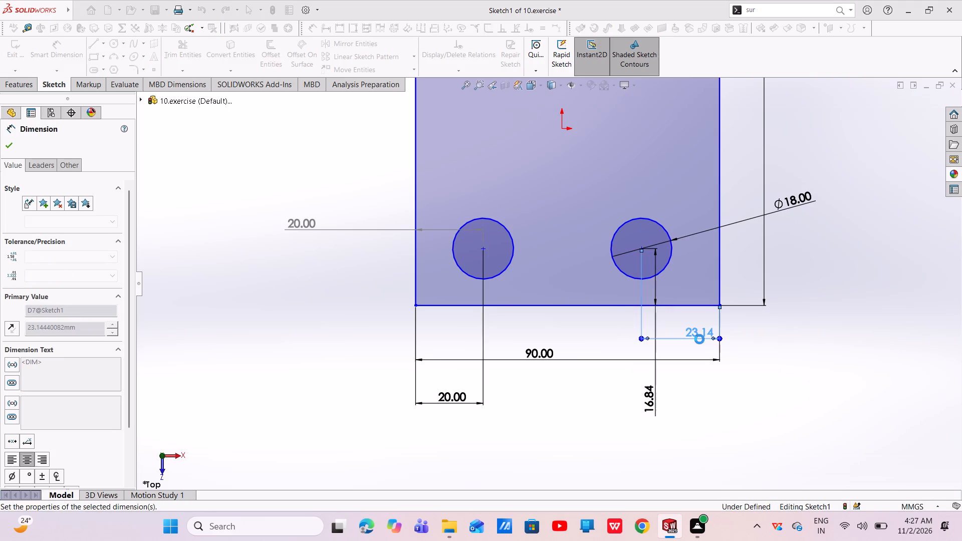
Set the distance between the right circle's centre and the rectangle's bottom edge to 20 mm.
double_click(665, 393)
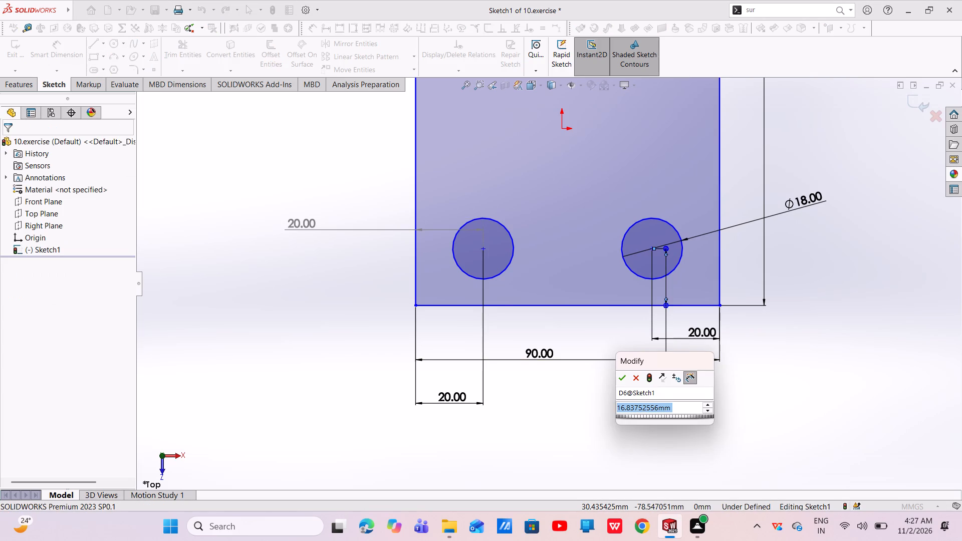
key("BackSpace")
key("2")
key("0")
key("Return")
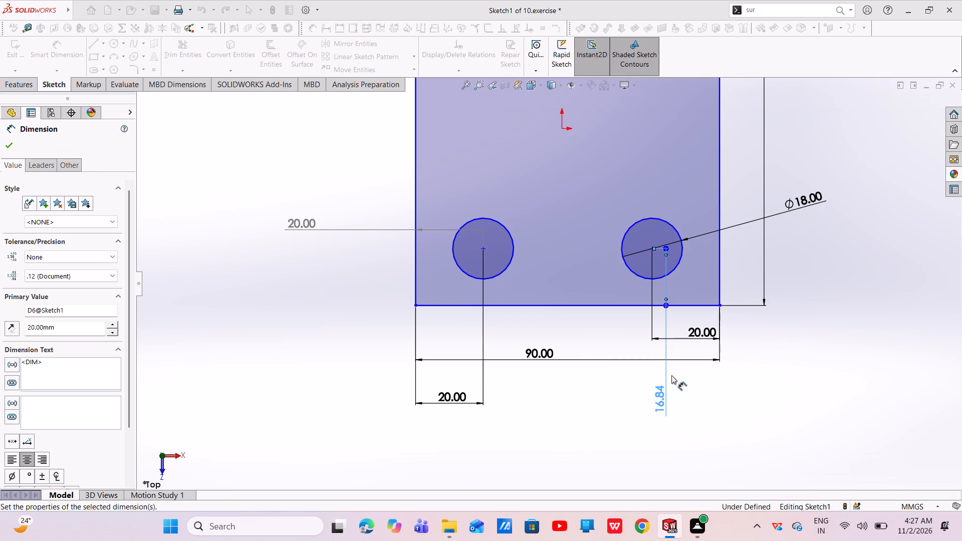
left_click(5, 147)
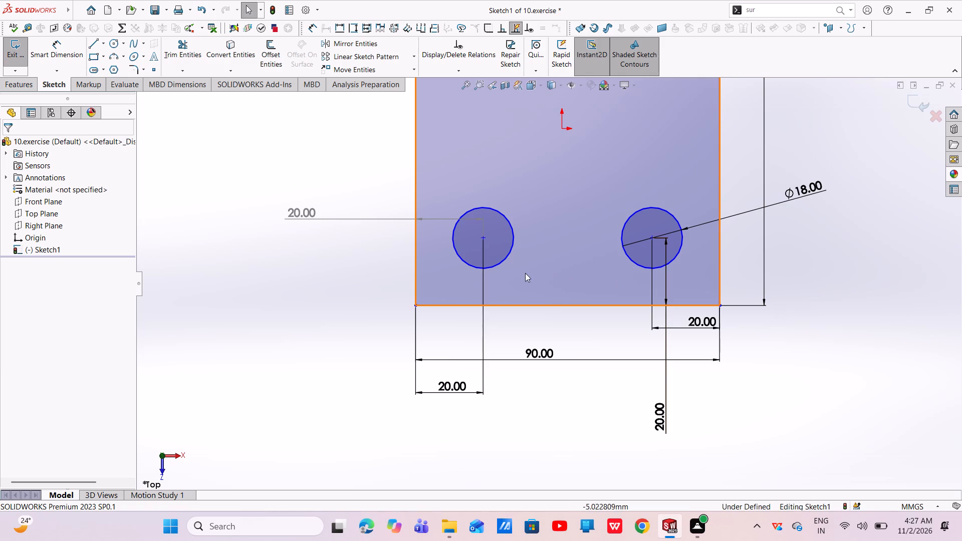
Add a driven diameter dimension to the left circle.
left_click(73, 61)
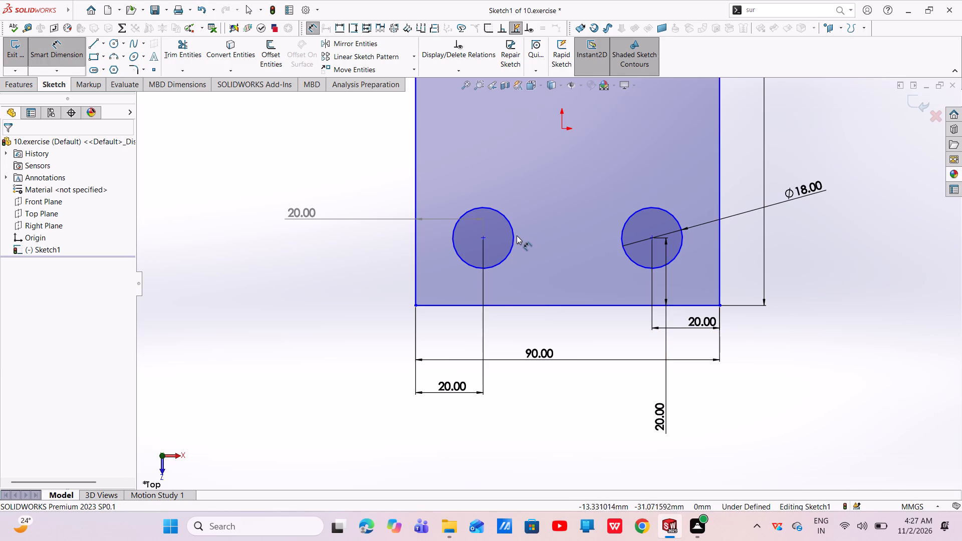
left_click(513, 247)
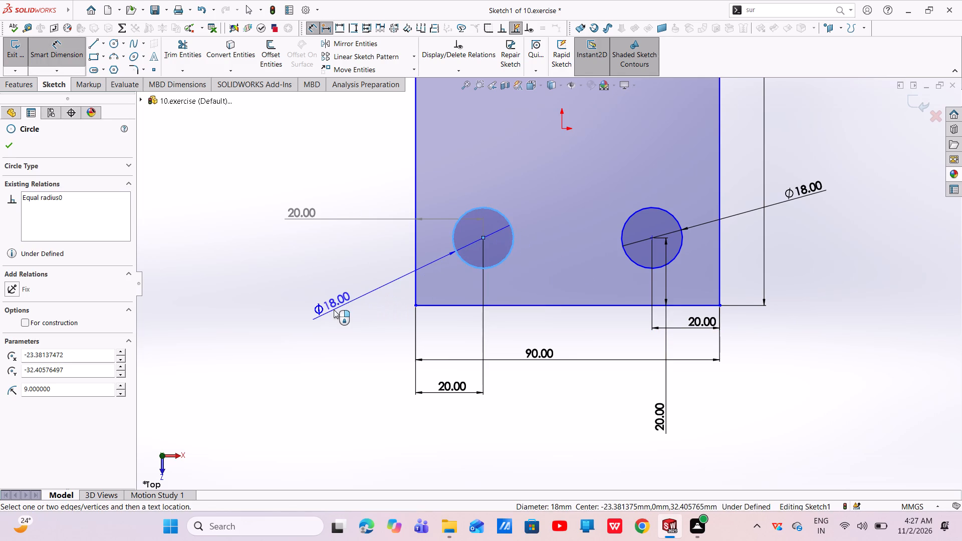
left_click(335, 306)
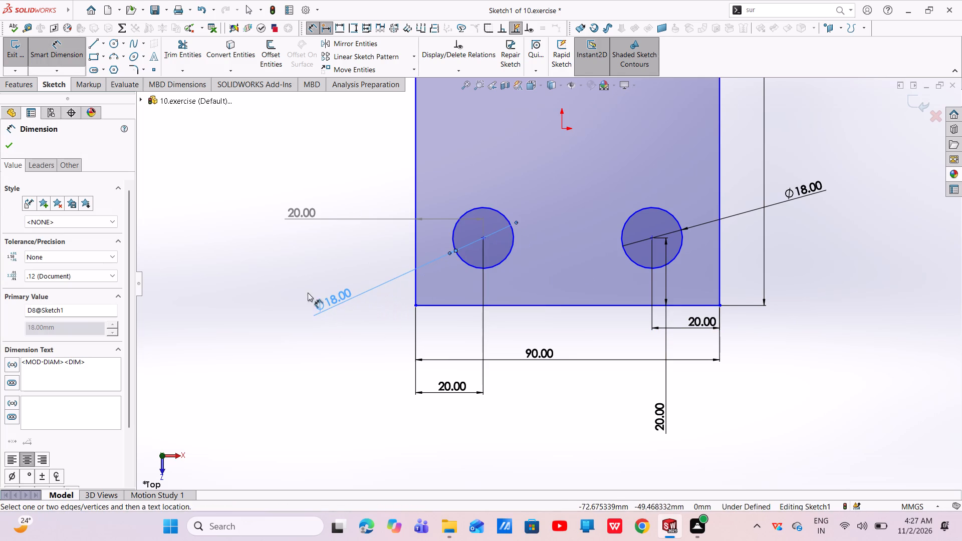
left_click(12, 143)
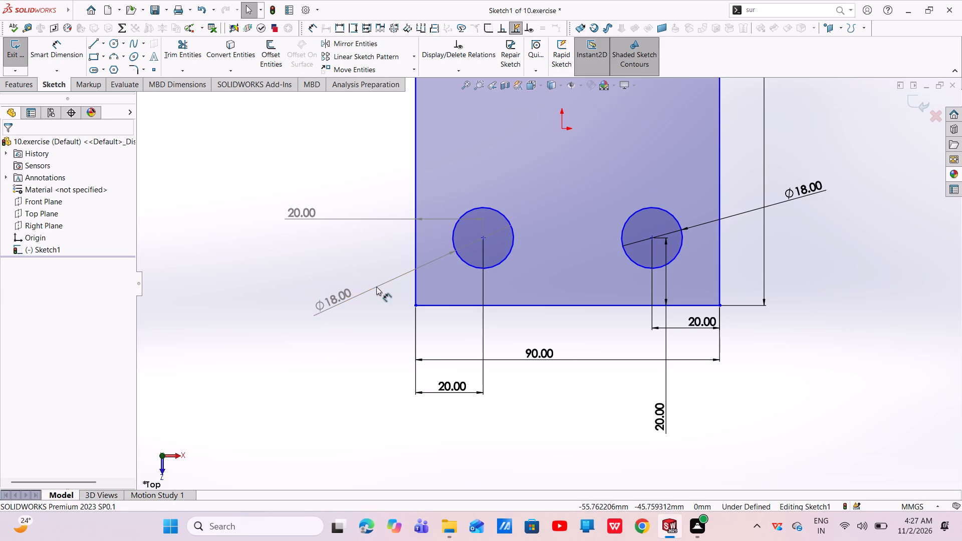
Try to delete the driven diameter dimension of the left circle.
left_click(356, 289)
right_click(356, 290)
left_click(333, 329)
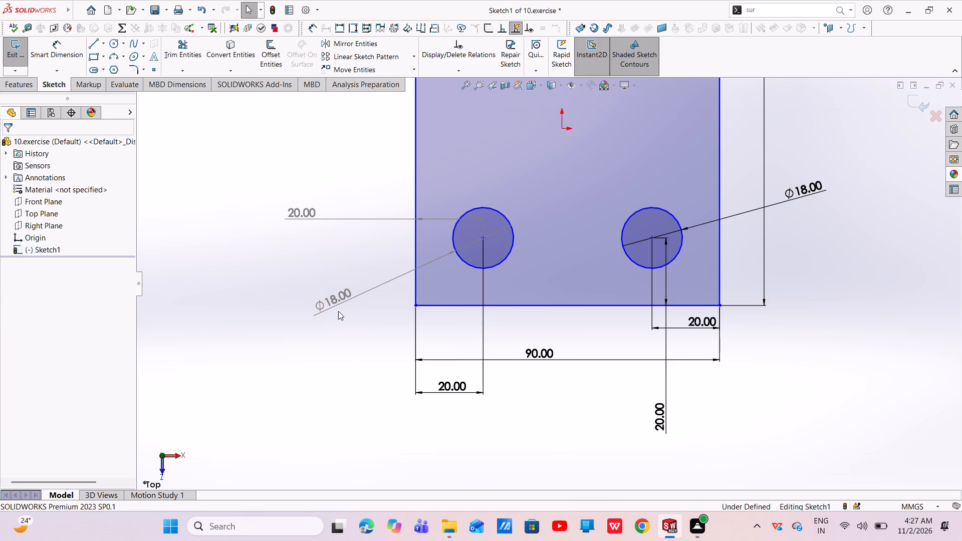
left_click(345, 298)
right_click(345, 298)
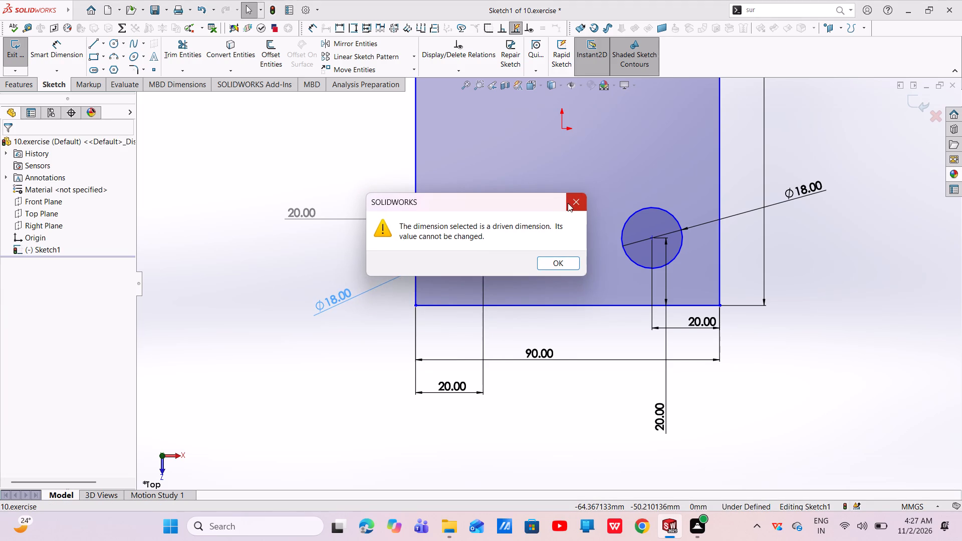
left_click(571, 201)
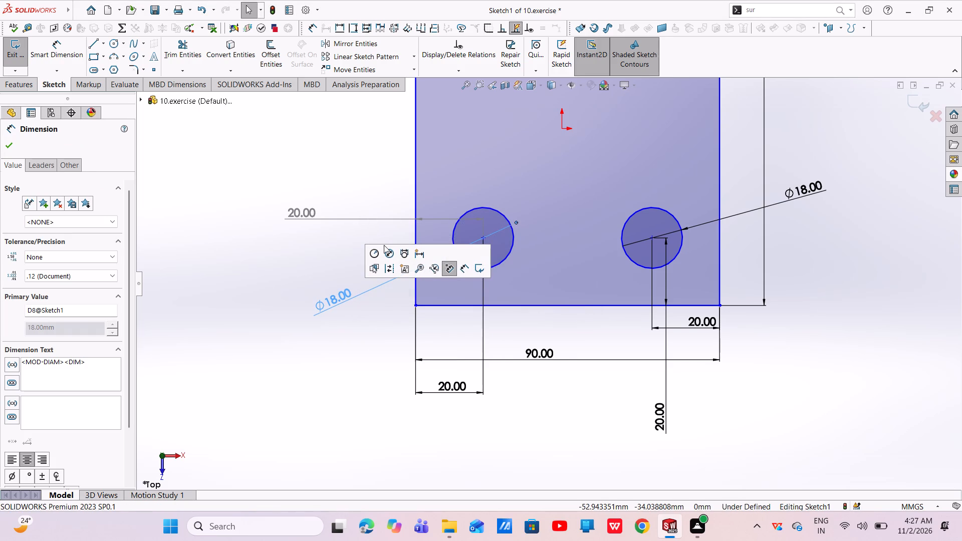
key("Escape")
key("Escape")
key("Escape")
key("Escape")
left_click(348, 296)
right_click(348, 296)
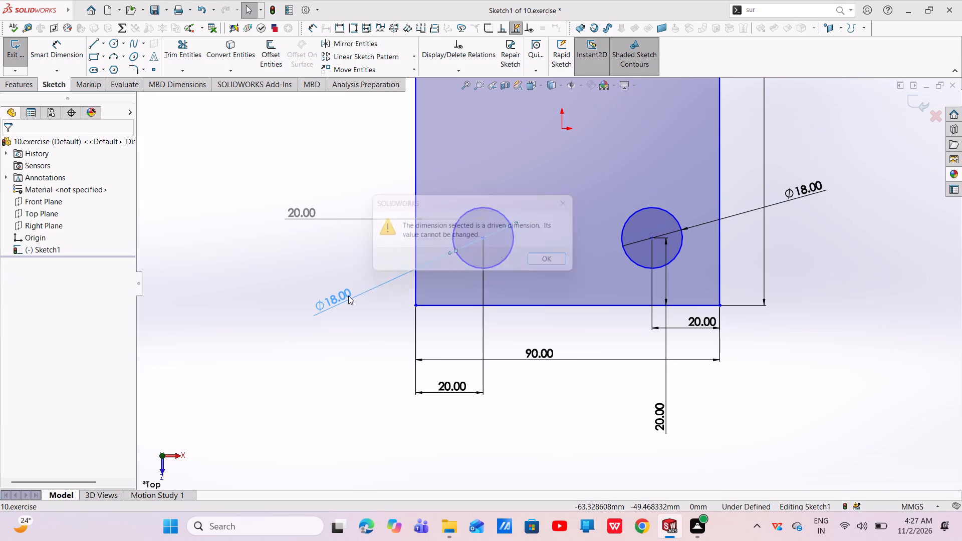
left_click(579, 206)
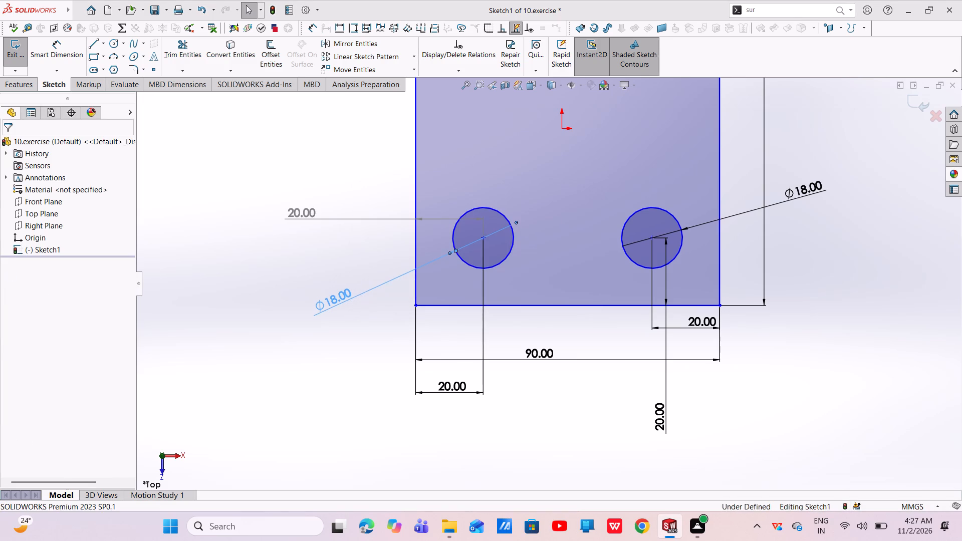
Delete the driven dimension between the left circle's centre and the rectangle's left edge.
left_click(330, 218)
right_click(330, 218)
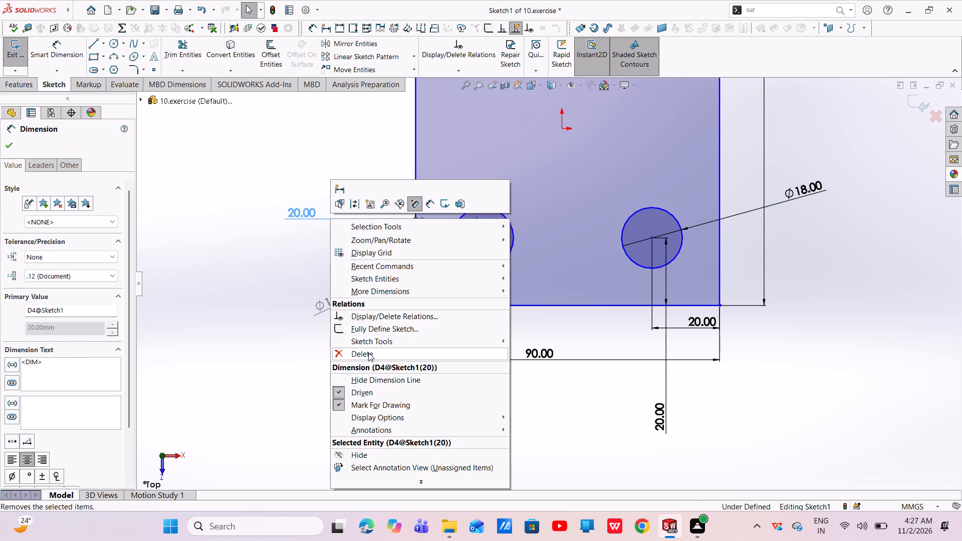
left_click(369, 354)
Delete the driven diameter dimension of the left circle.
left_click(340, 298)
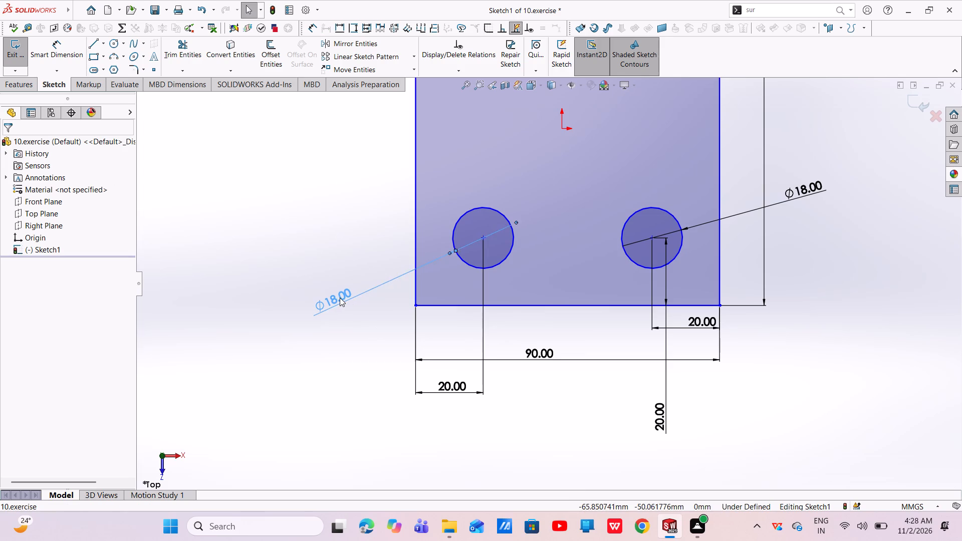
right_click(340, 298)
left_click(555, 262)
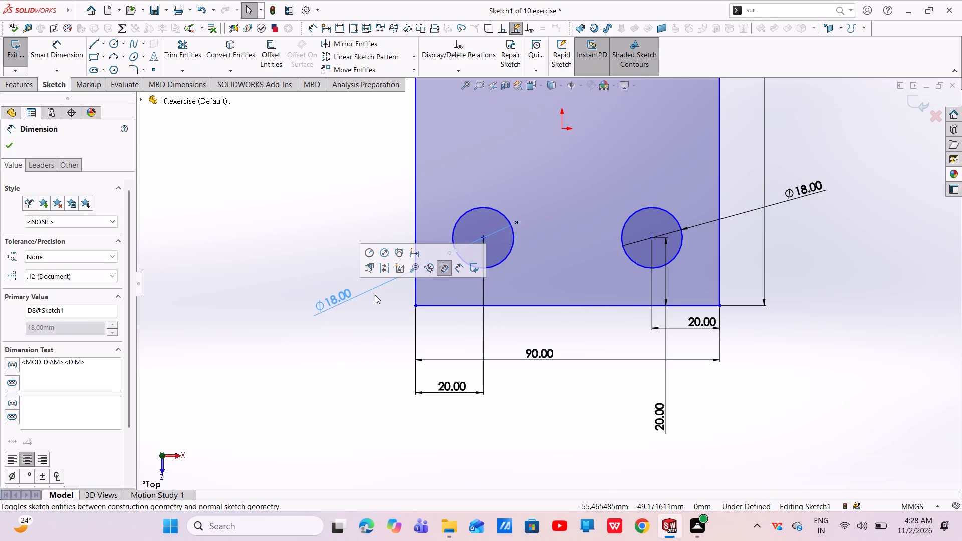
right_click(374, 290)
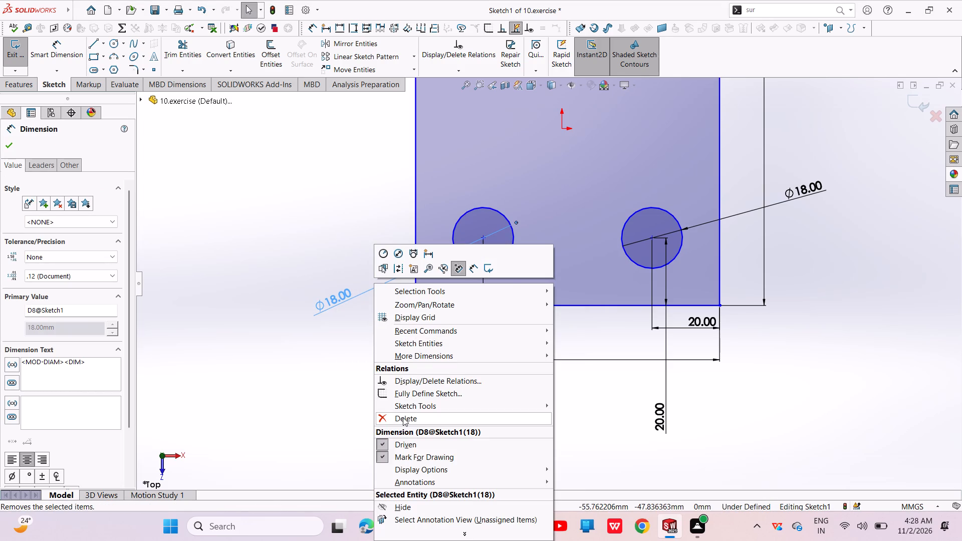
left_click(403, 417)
Dimension the vertical distance between the left circle's centre and the rectangle's bottom edge, placing it outside the rectangle's left edge.
scroll(621, 387, "up", 2)
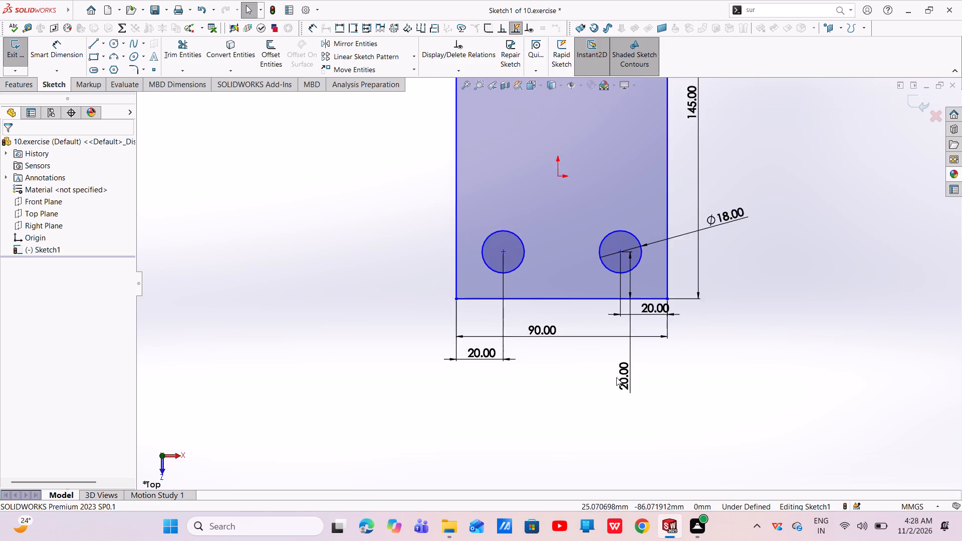
scroll(616, 375, "down", 3)
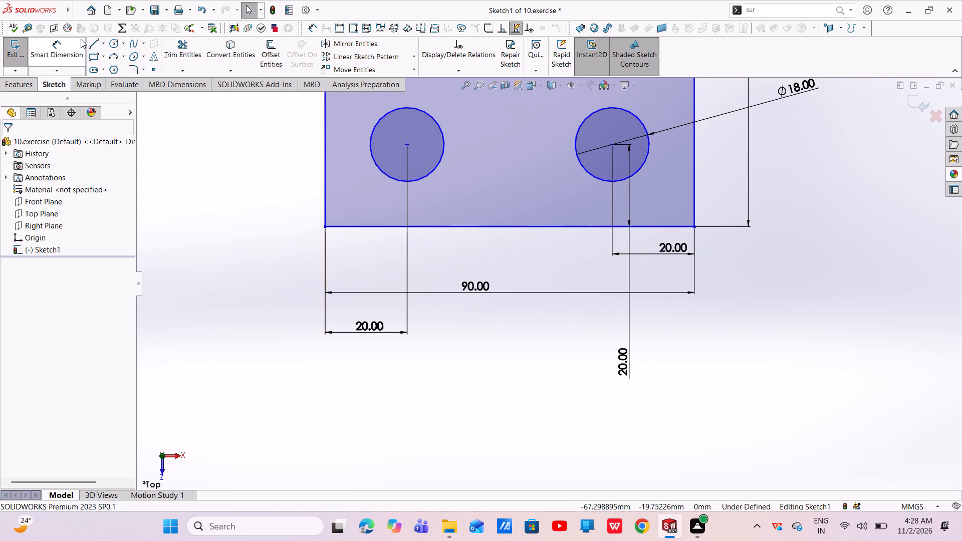
left_click(68, 43)
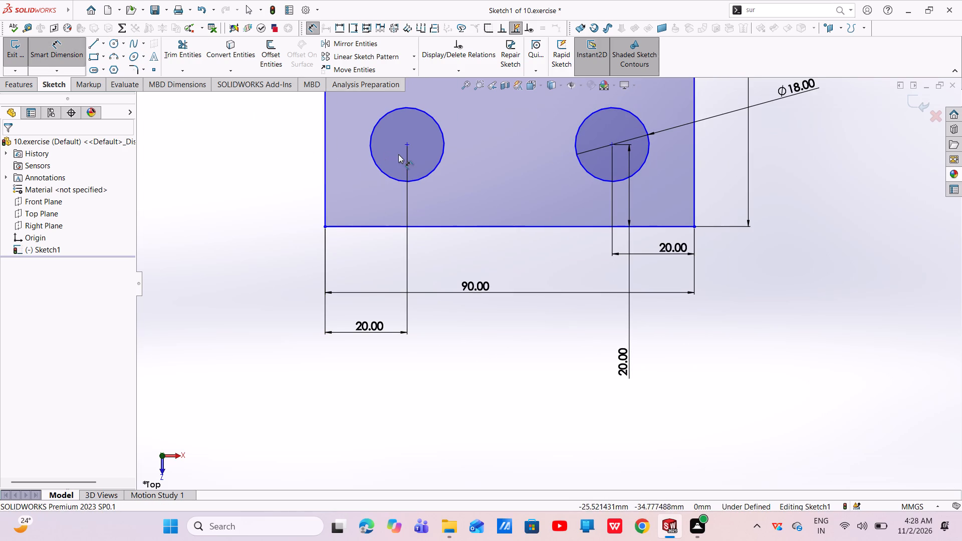
left_click(409, 145)
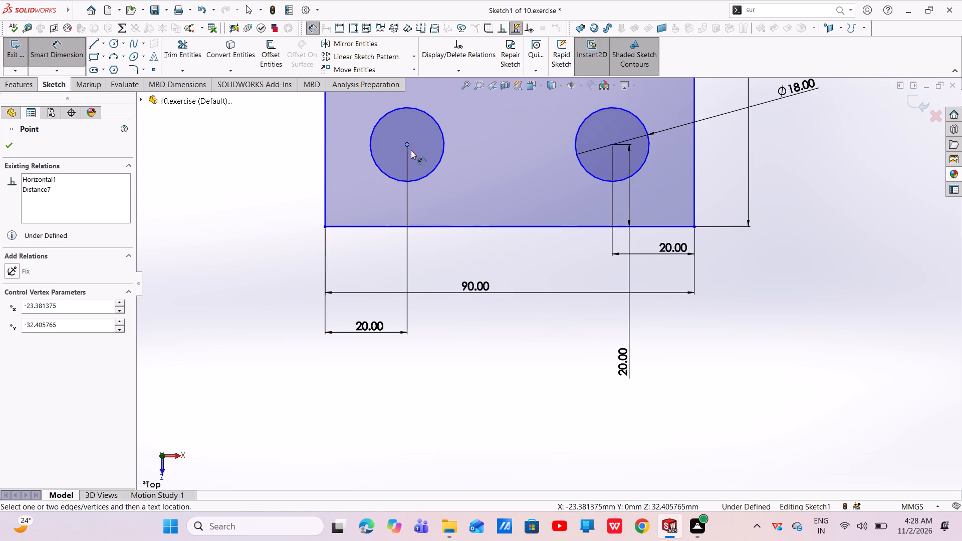
left_click(438, 226)
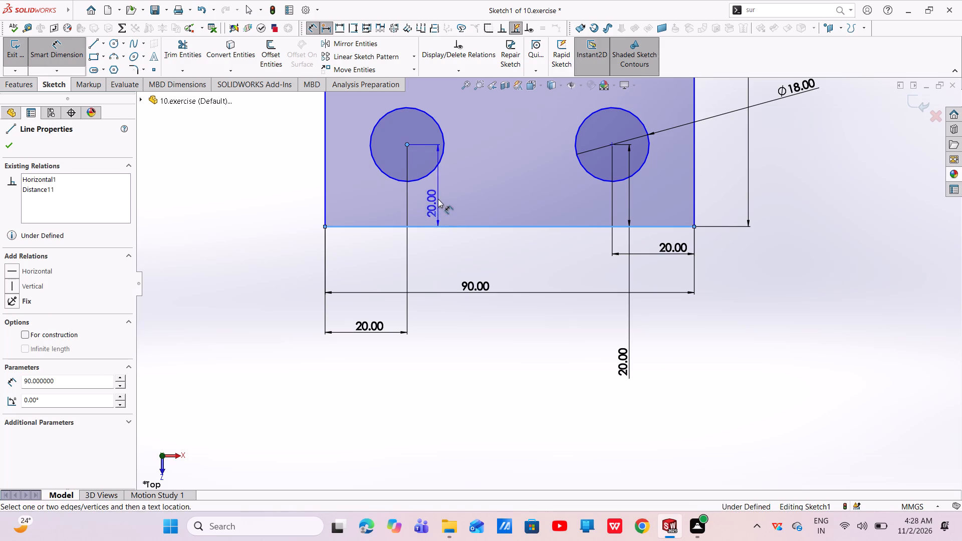
left_click(266, 176)
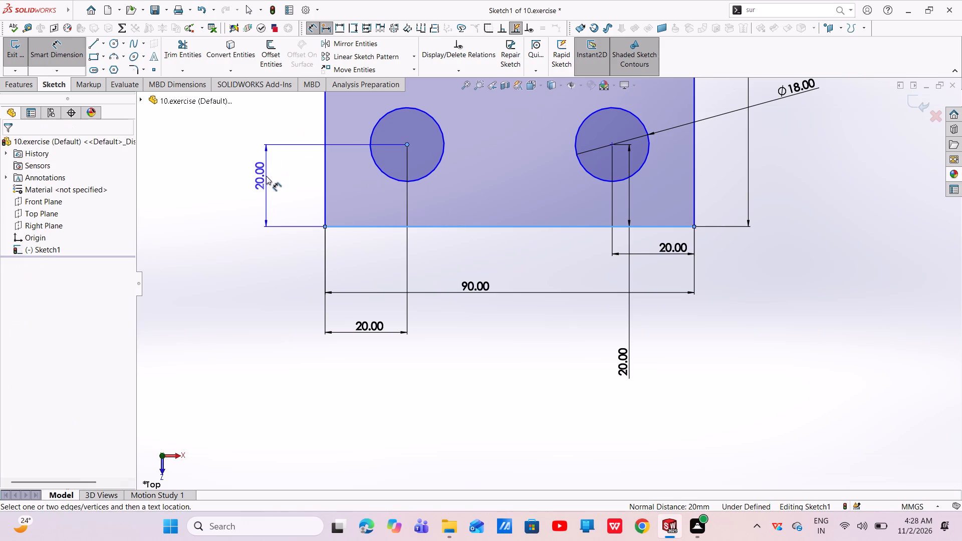
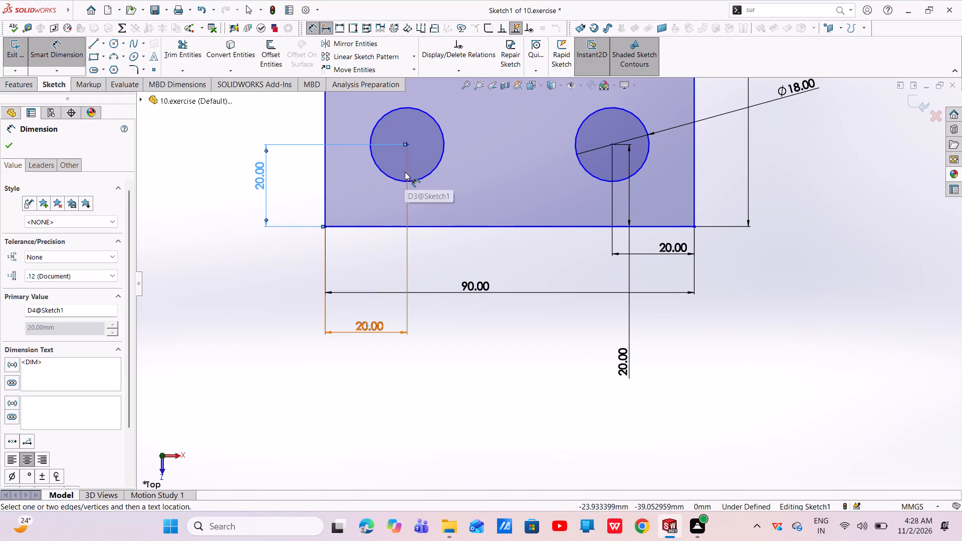
Apply a horizontal relation between the centres of the two circles.
key("Escape")
left_click(408, 146)
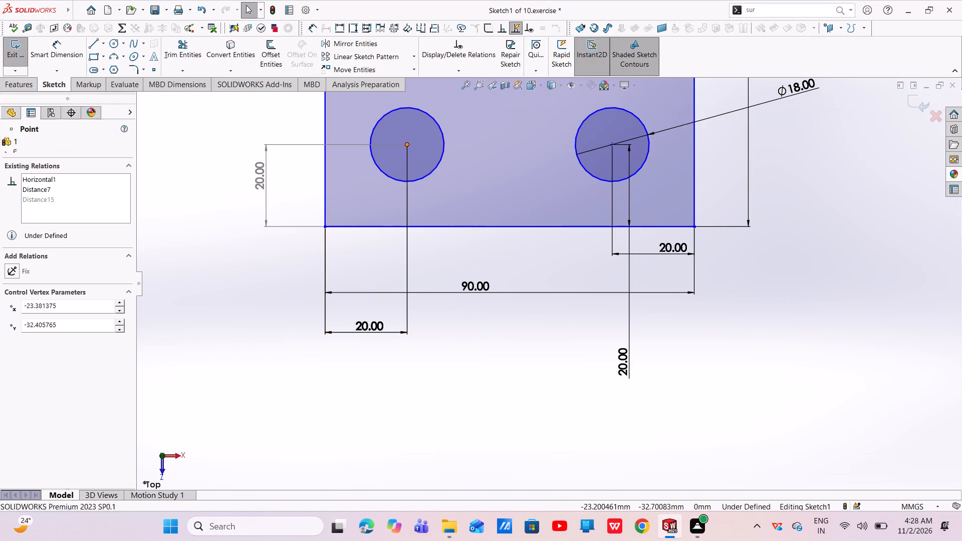
left_click(613, 144, "ctrl")
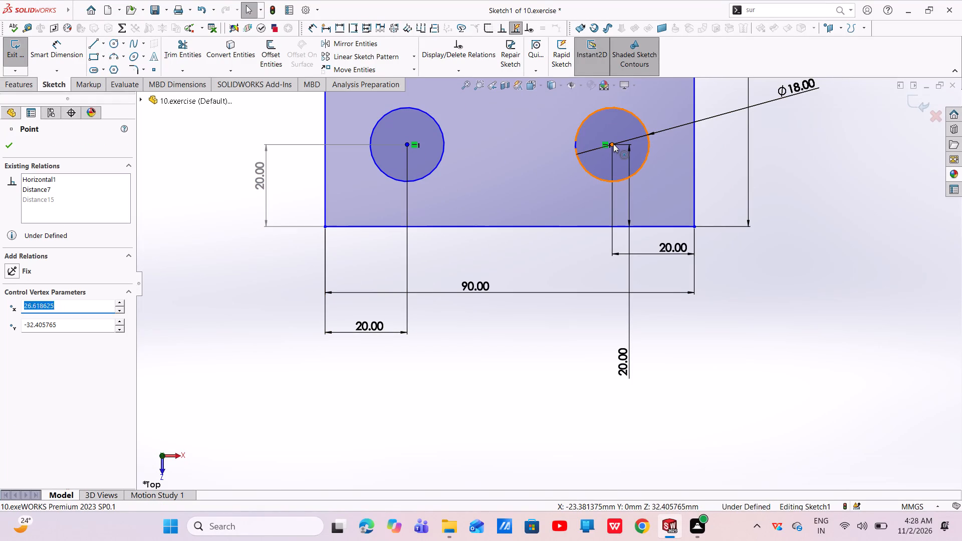
left_click(642, 100)
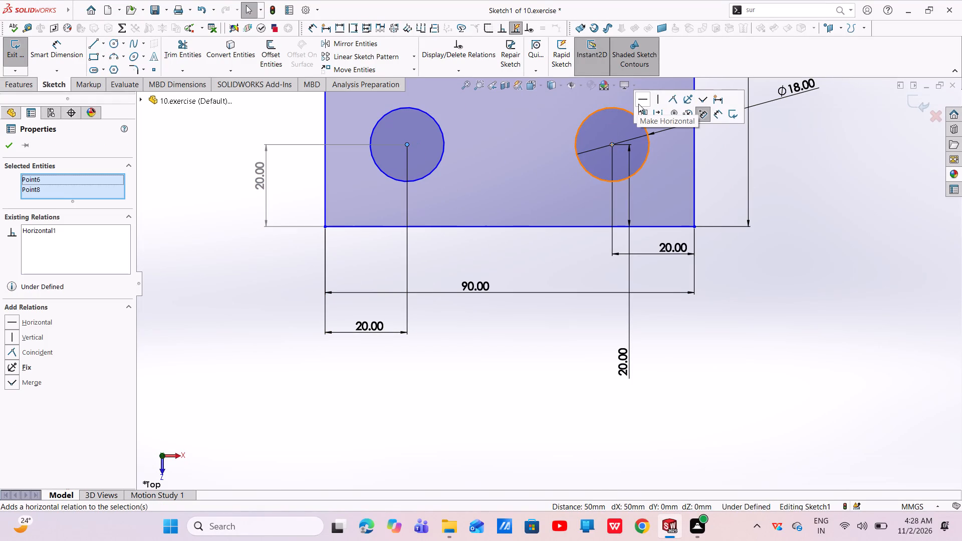
key("Escape")
key("Escape")
key("Escape")
Apply vertical and equal relations to the rectangle's left and right edges.
scroll(597, 189, "up", 7)
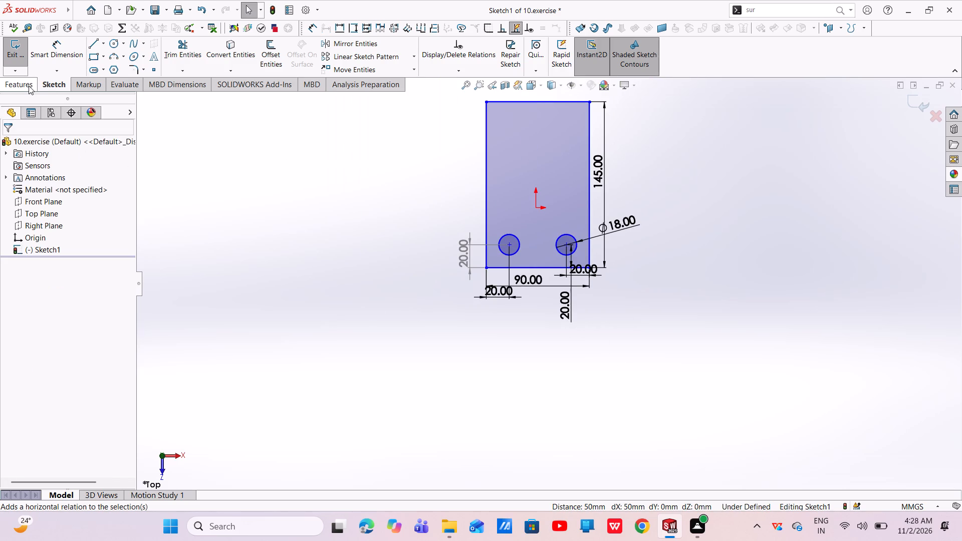
scroll(564, 268, "down", 1)
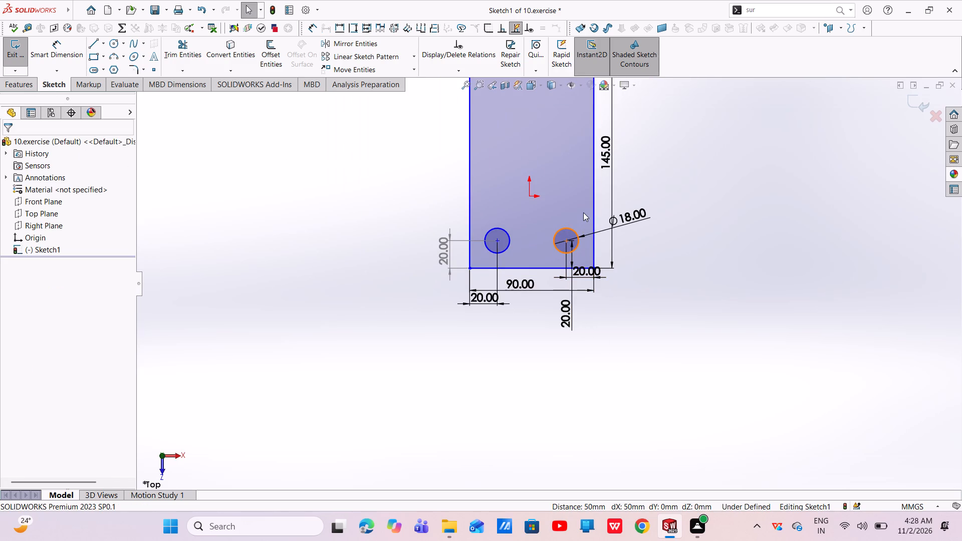
key("Escape")
left_click(594, 185)
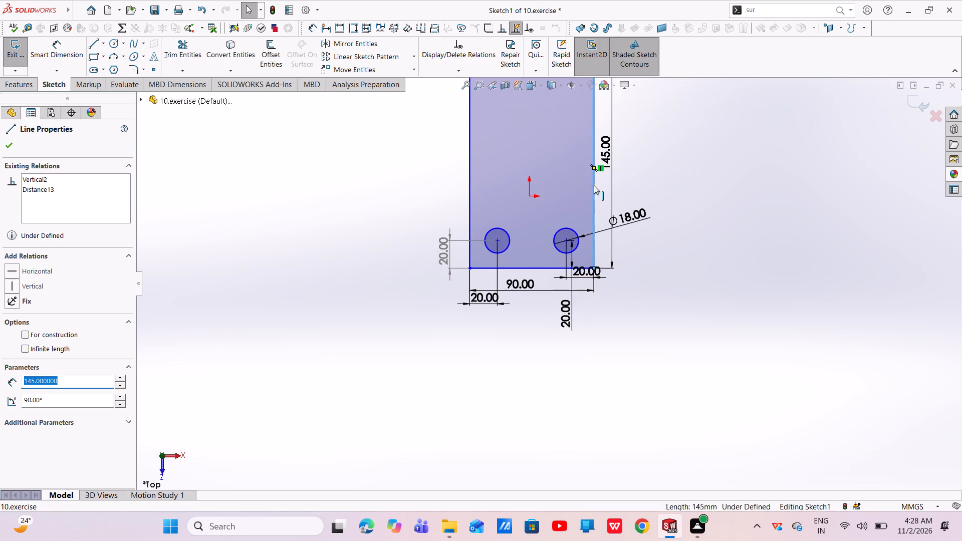
left_click(469, 183, "ctrl")
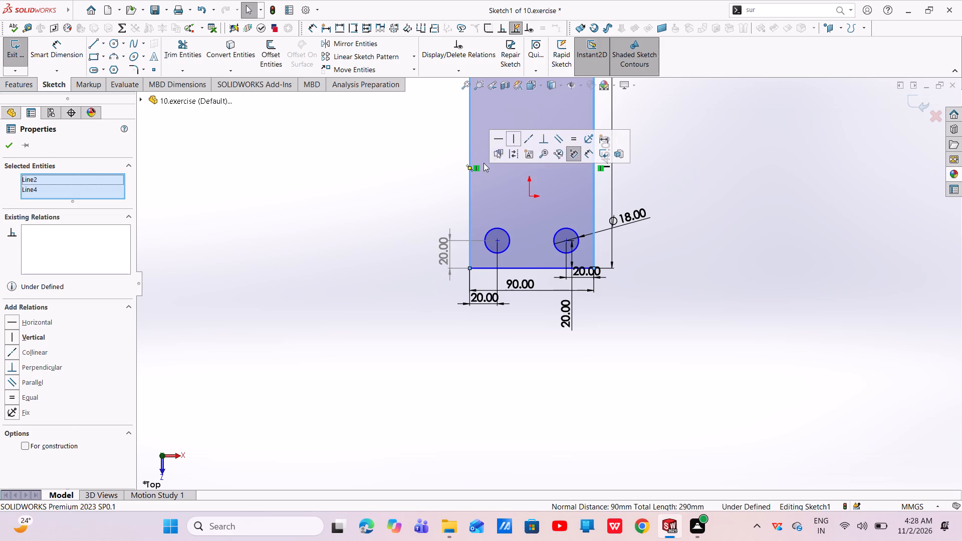
left_click(514, 139)
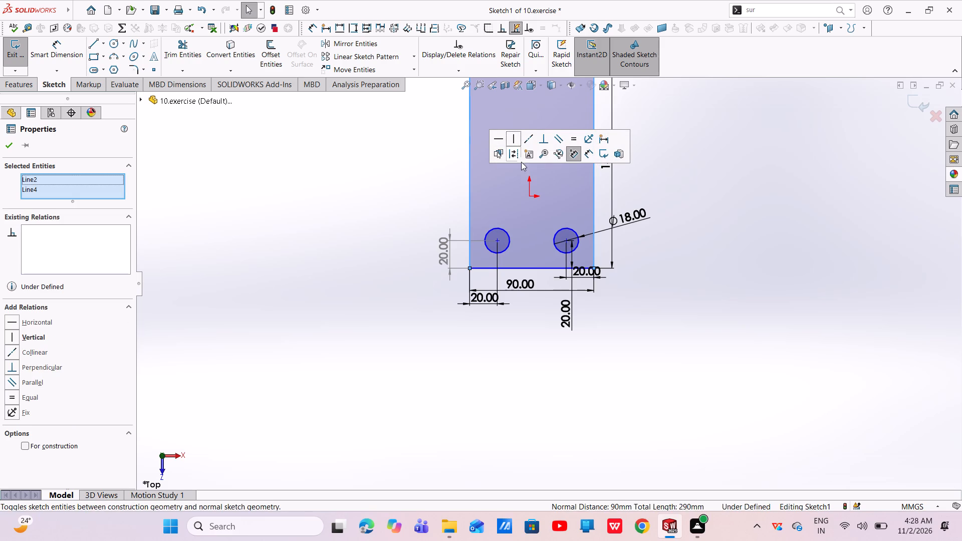
left_click(573, 137)
left_click(572, 137)
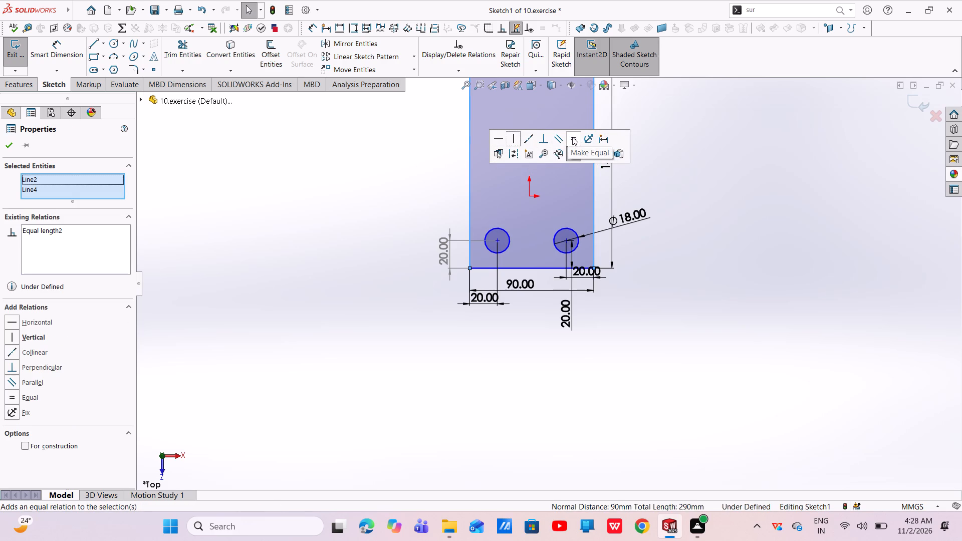
left_click(682, 218)
Apply an equal relation to the rectangle's top and bottom edges and exit the sketch.
scroll(606, 200, "up", 4)
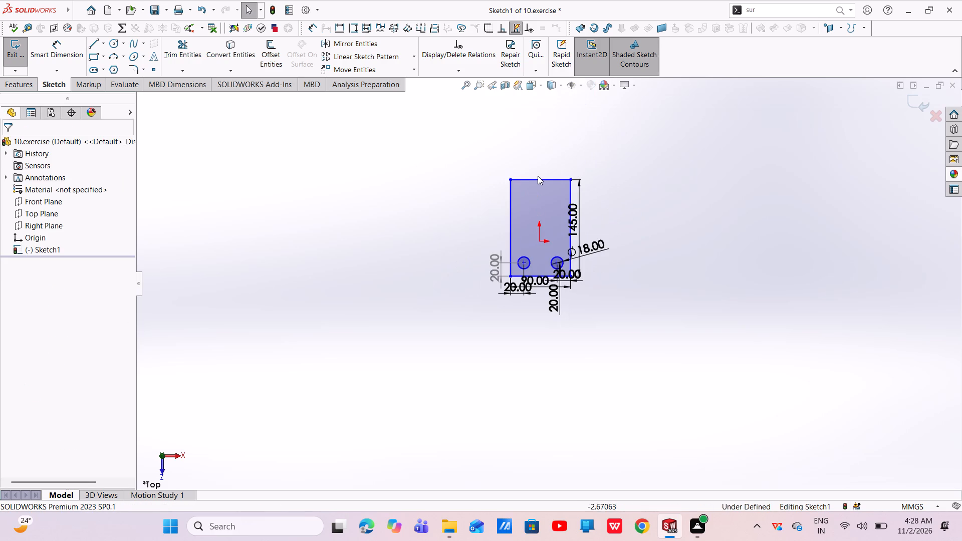
left_click(537, 179)
scroll(546, 255, "down", 6)
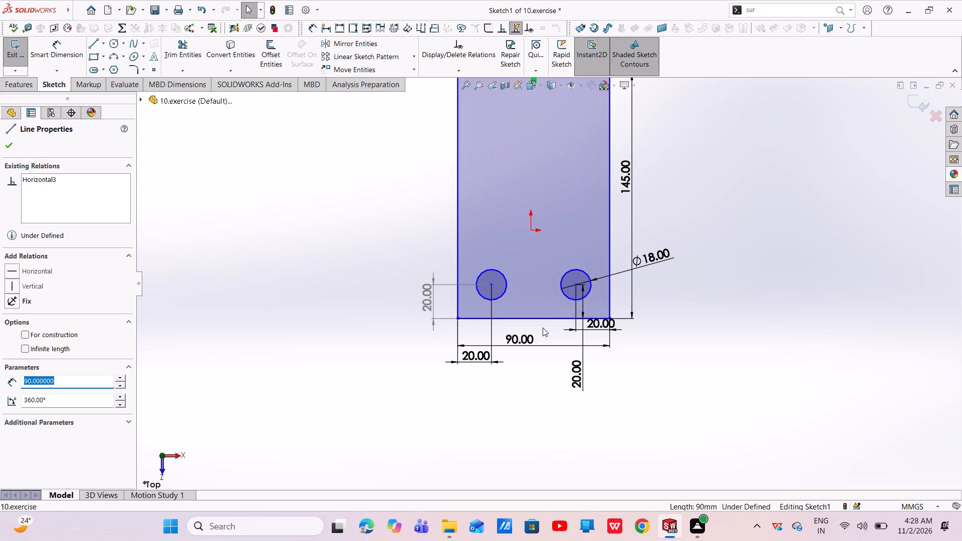
left_click(539, 317, "ctrl")
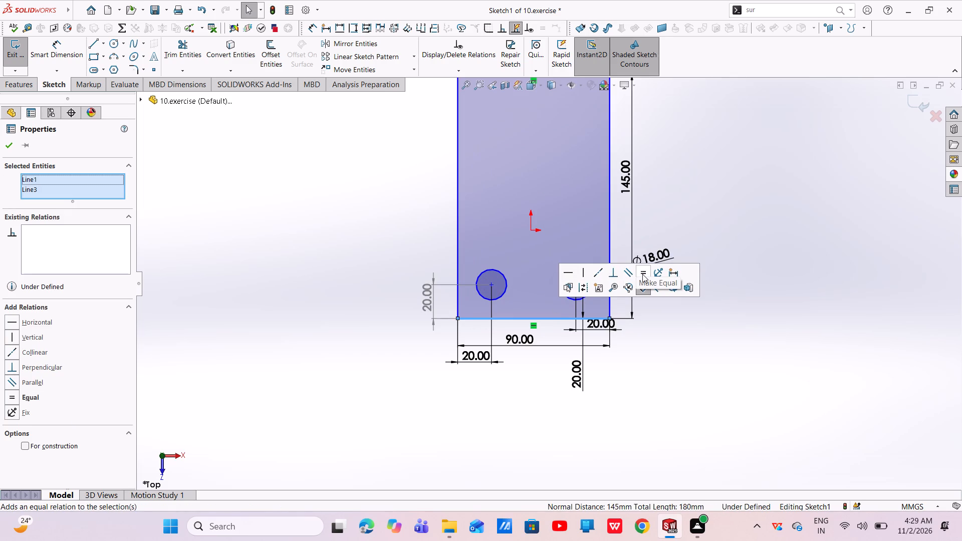
left_click(642, 274)
key("Escape")
key("Escape")
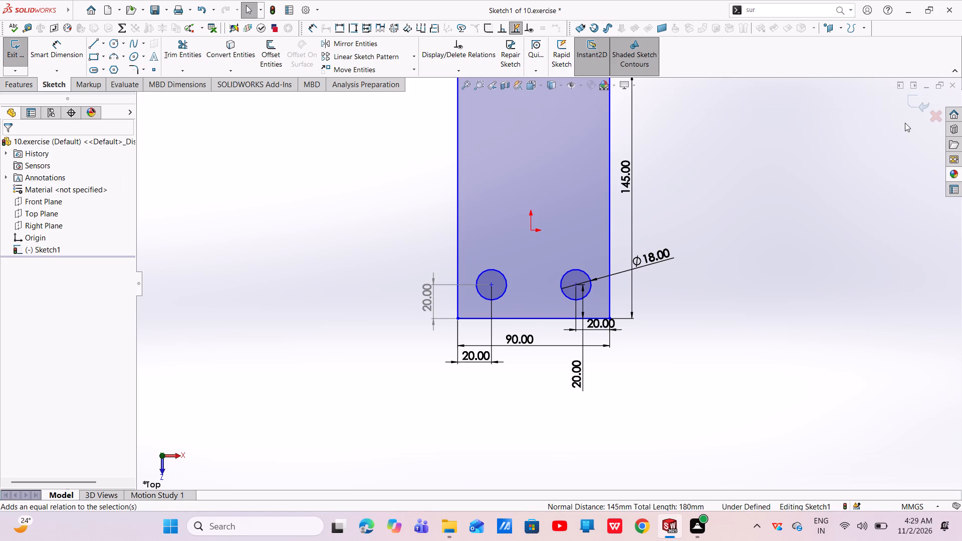
left_click(911, 102)
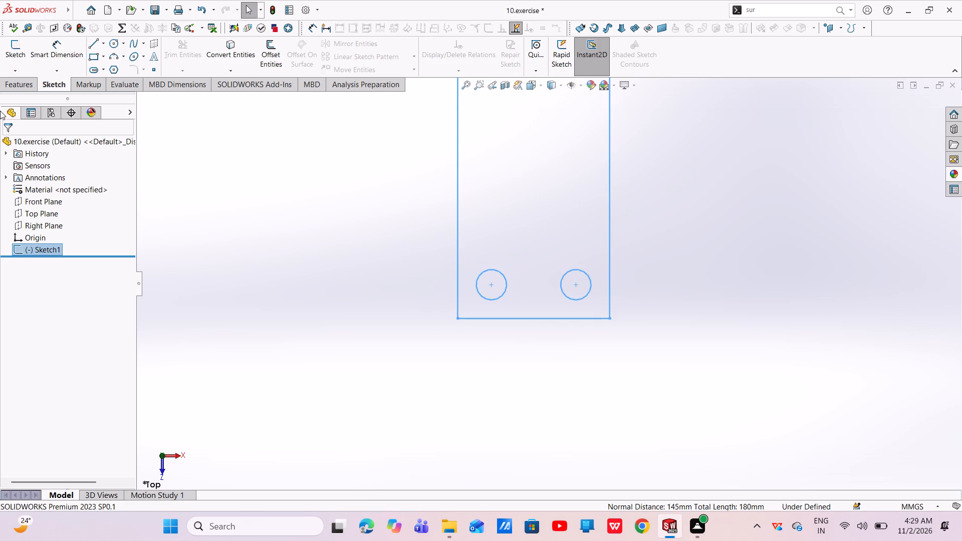
Extrude the plate sketch with its two circular holes as a blind boss 20 mm deep.
left_click(20, 82)
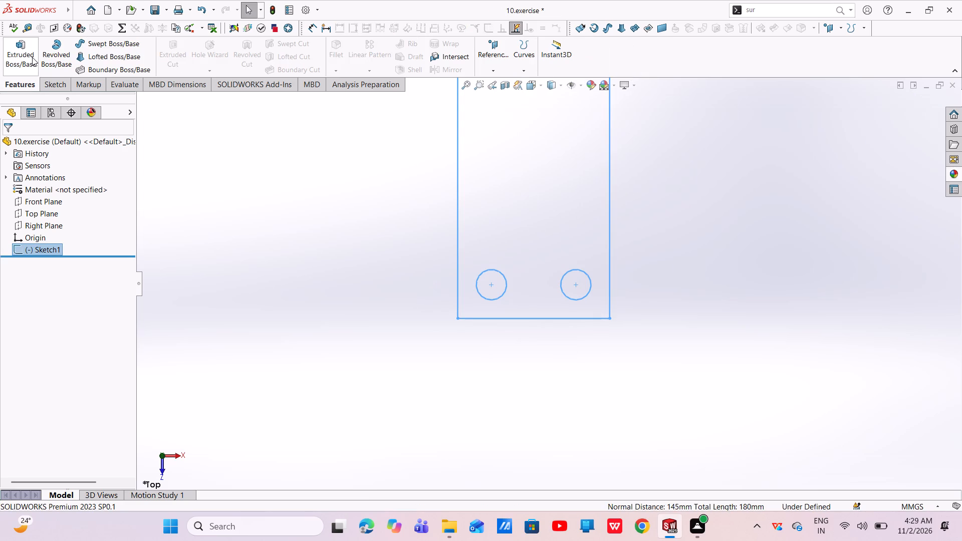
left_click(32, 57)
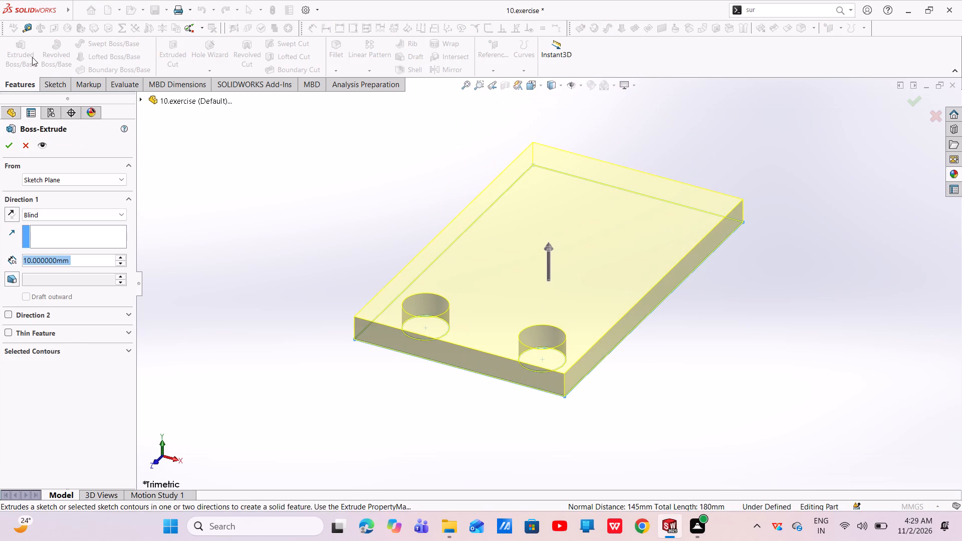
key("BackSpace")
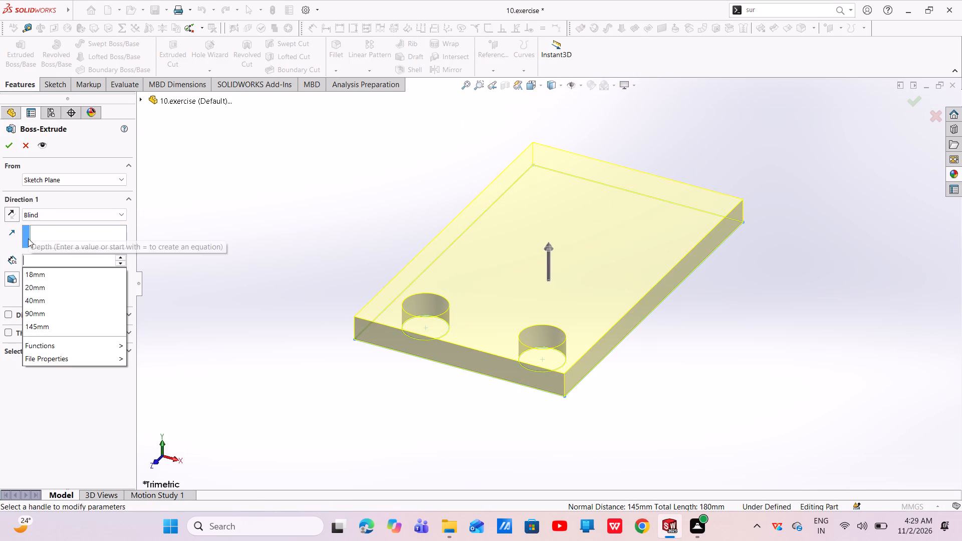
key("2")
key("0")
key("Return")
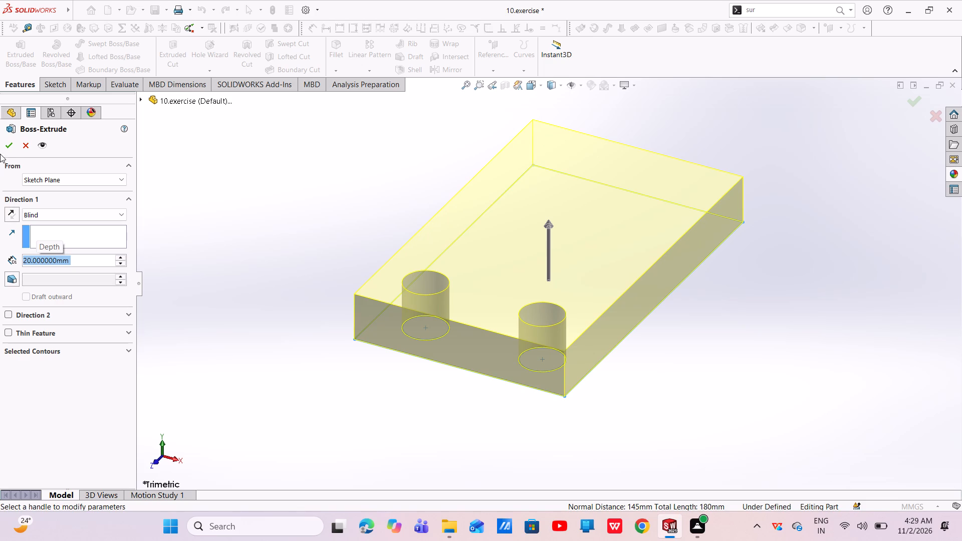
left_click(9, 140)
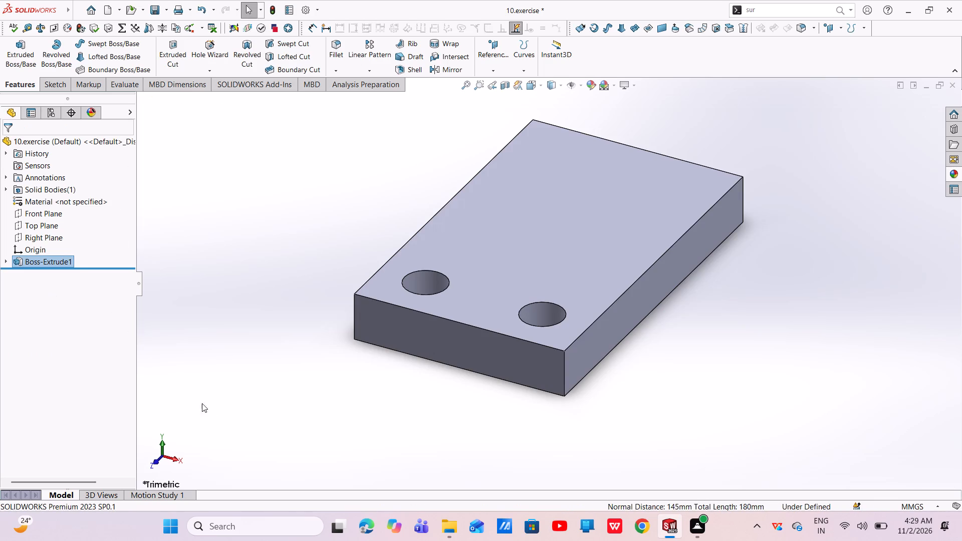
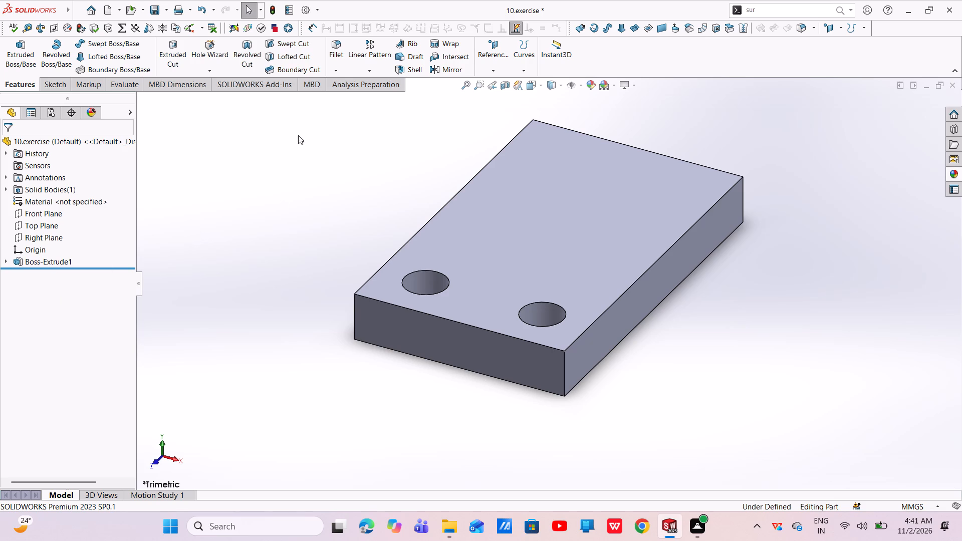
Fillet the plate's four vertical corner edges with a 20 mm radius.
left_click(331, 44)
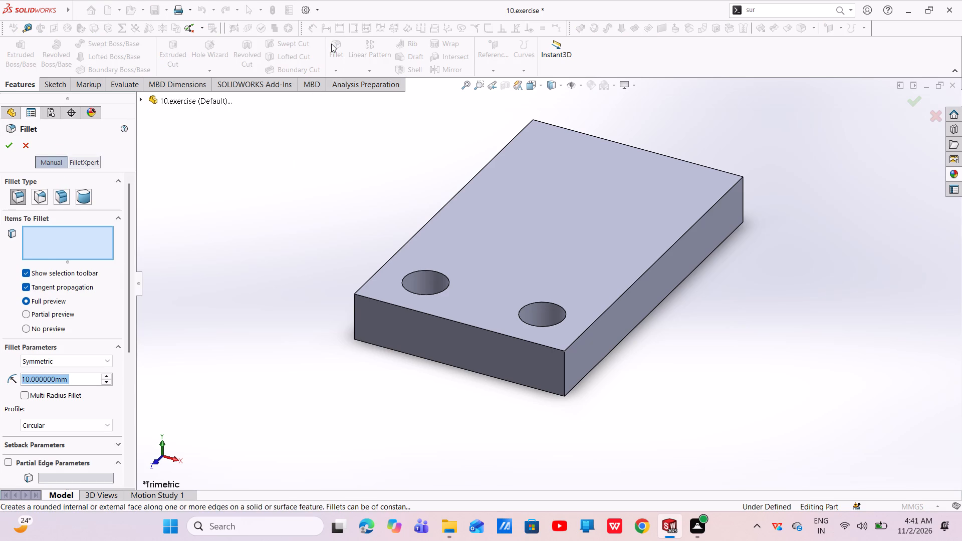
key("BackSpace")
type("20")
key("Return")
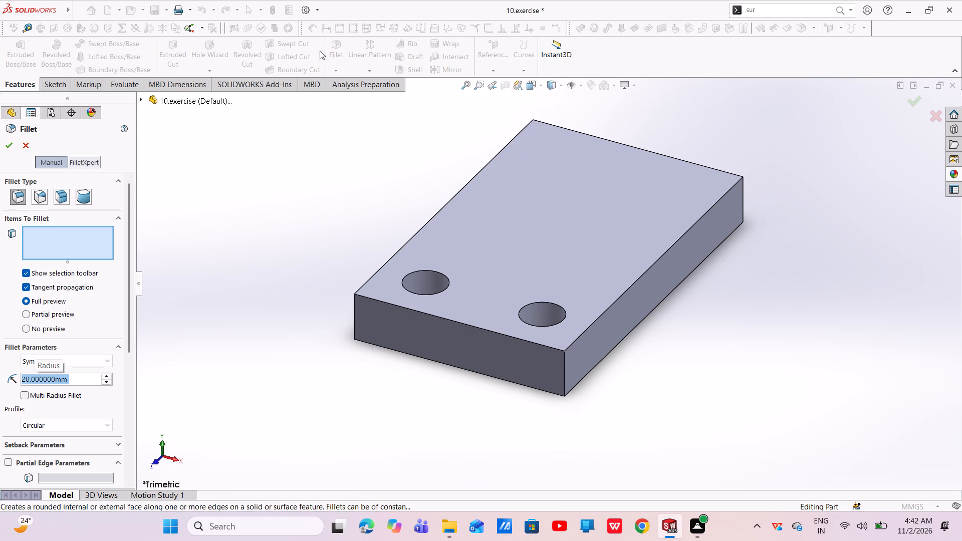
left_click(564, 363)
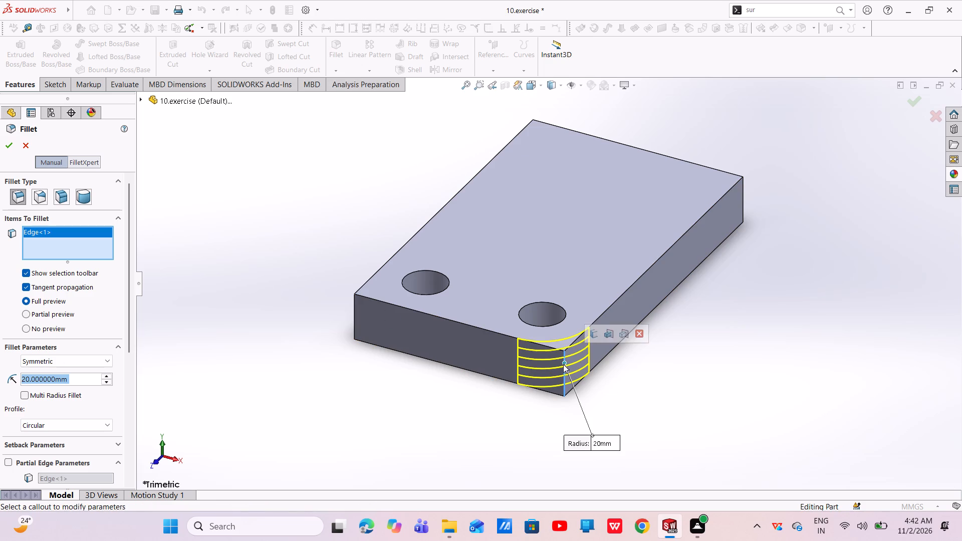
middle_click_drag(480, 363, 539, 424)
scroll(479, 363, "down", 1)
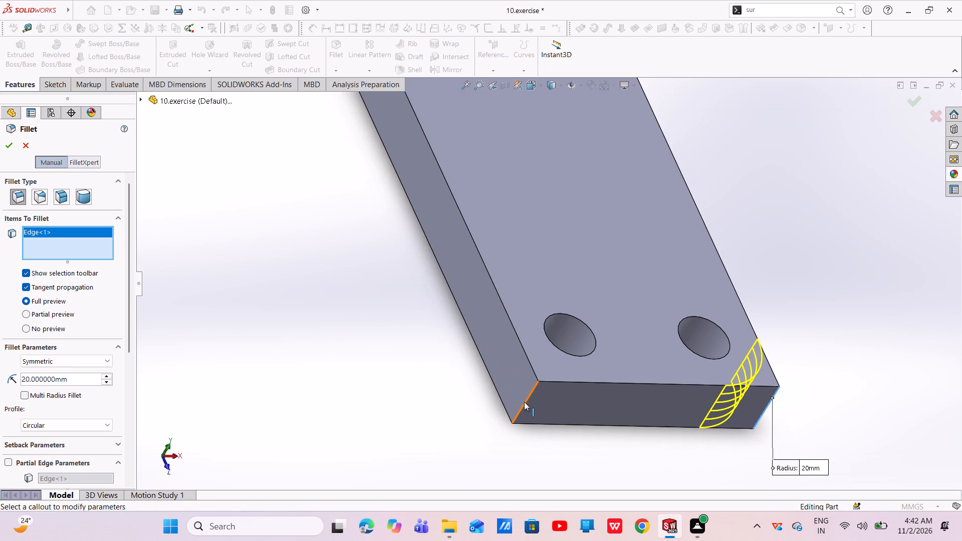
left_click(526, 401)
scroll(519, 378, "up", 1)
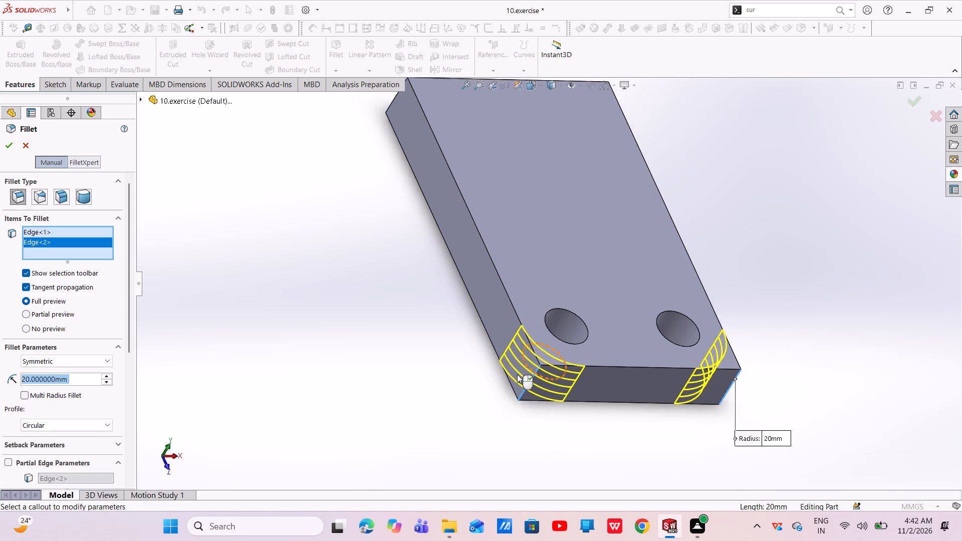
scroll(517, 374, "up", 1)
middle_click_drag(494, 342, 565, 520)
scroll(565, 520, "up", 1)
scroll(550, 255, "up", 2)
middle_click_drag(522, 236, 489, 283)
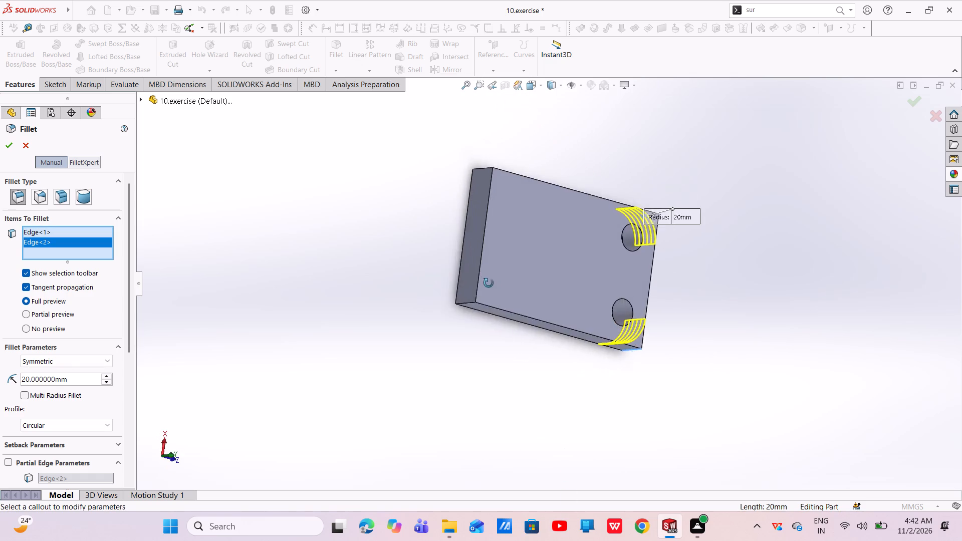
middle_click_drag(489, 283, 506, 325)
left_click(509, 196)
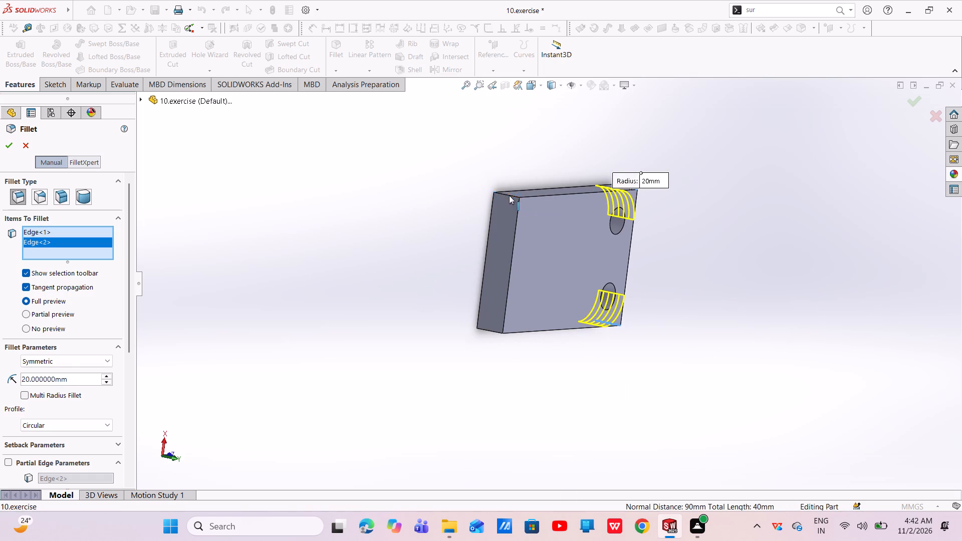
scroll(497, 314, "down", 3)
scroll(489, 333, "up", 1)
scroll(489, 333, "down", 1)
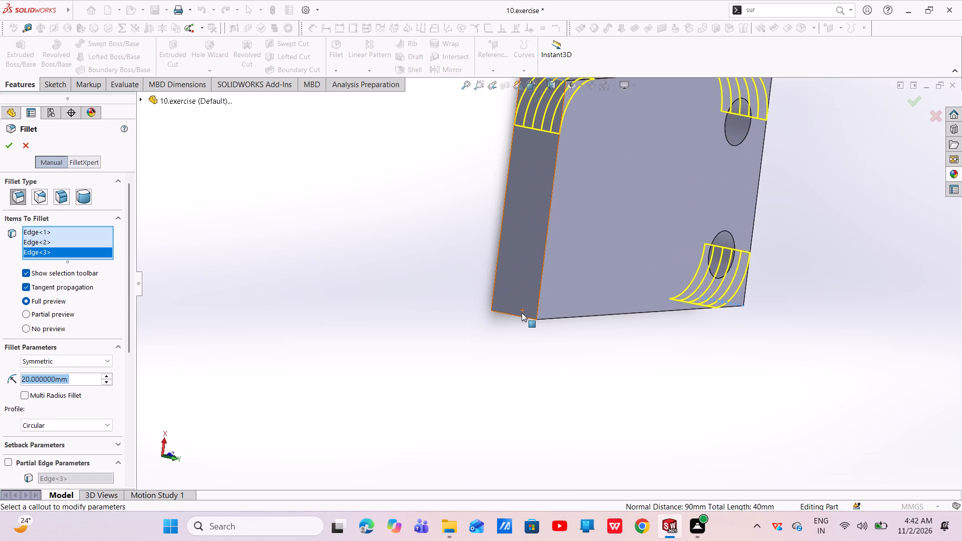
left_click(519, 315)
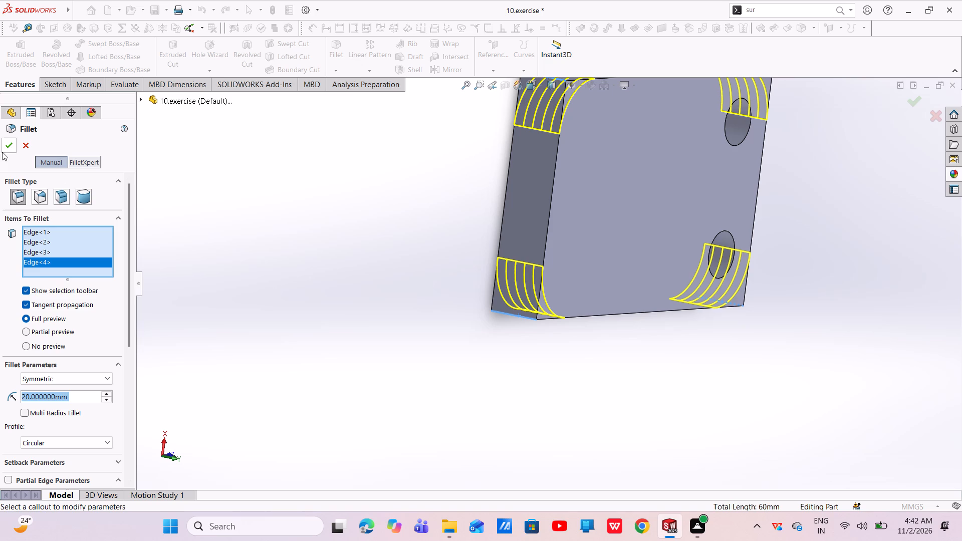
left_click(11, 147)
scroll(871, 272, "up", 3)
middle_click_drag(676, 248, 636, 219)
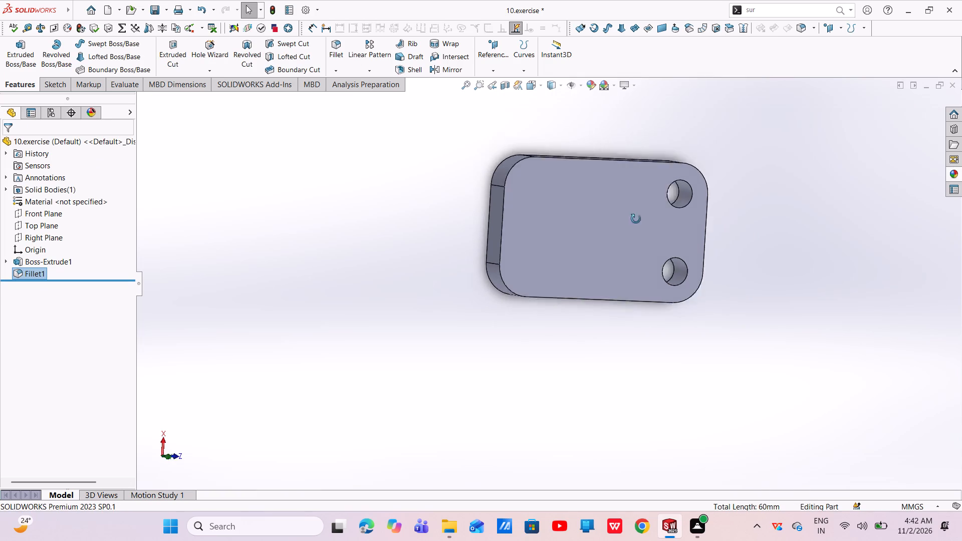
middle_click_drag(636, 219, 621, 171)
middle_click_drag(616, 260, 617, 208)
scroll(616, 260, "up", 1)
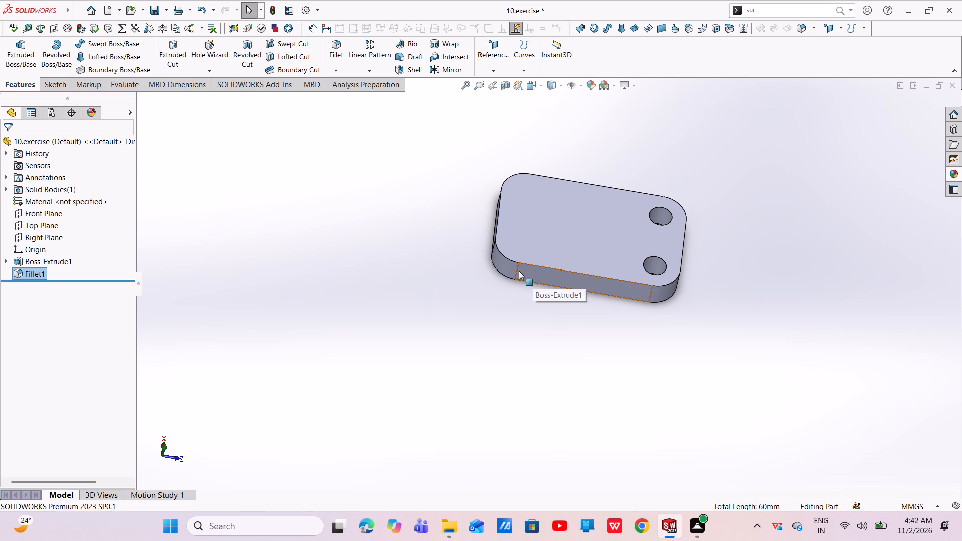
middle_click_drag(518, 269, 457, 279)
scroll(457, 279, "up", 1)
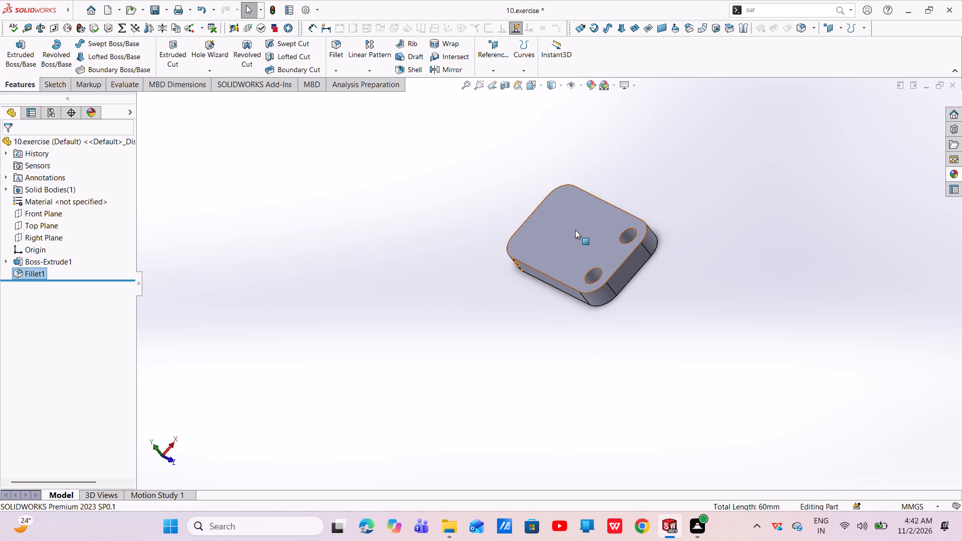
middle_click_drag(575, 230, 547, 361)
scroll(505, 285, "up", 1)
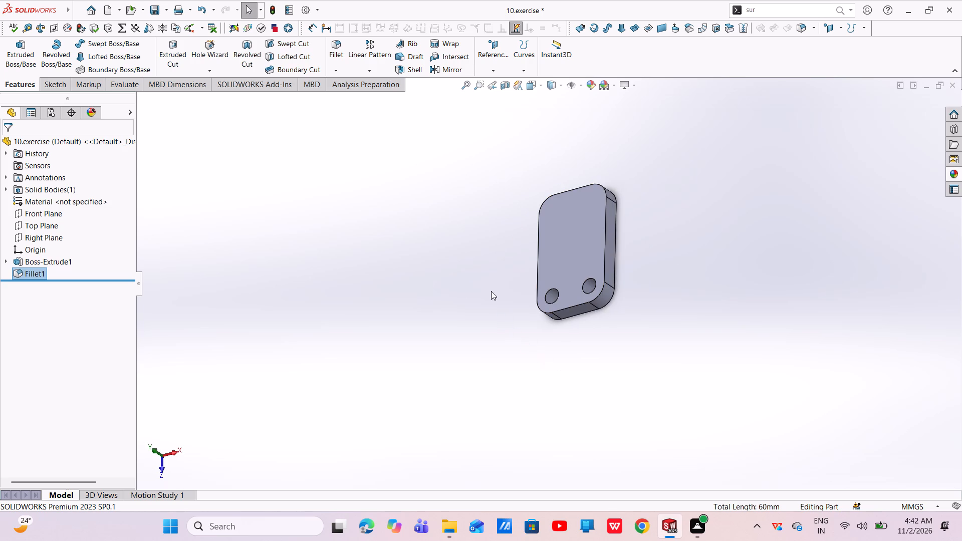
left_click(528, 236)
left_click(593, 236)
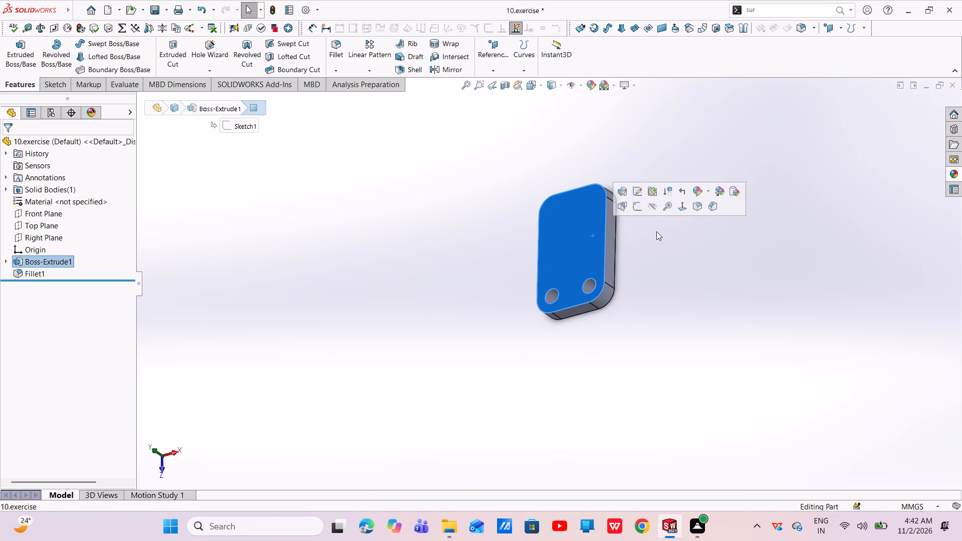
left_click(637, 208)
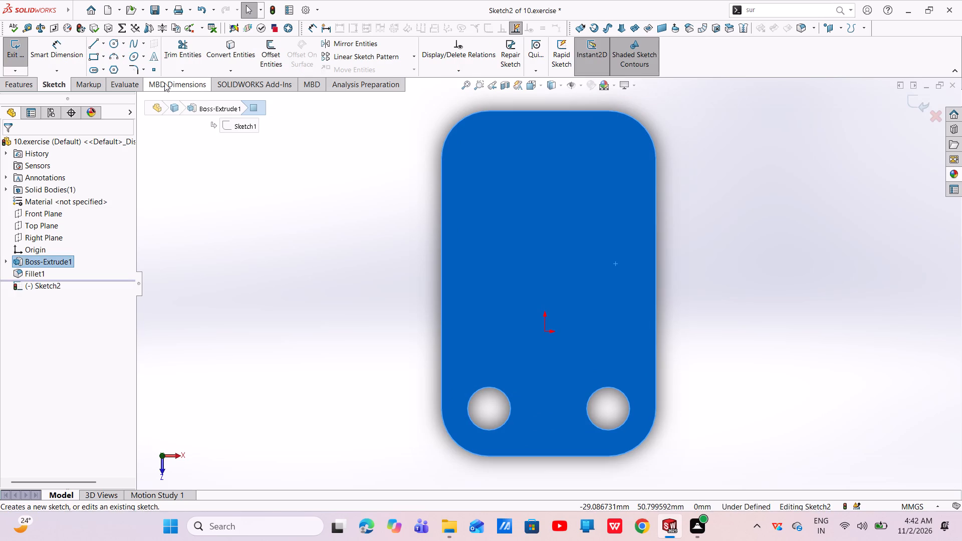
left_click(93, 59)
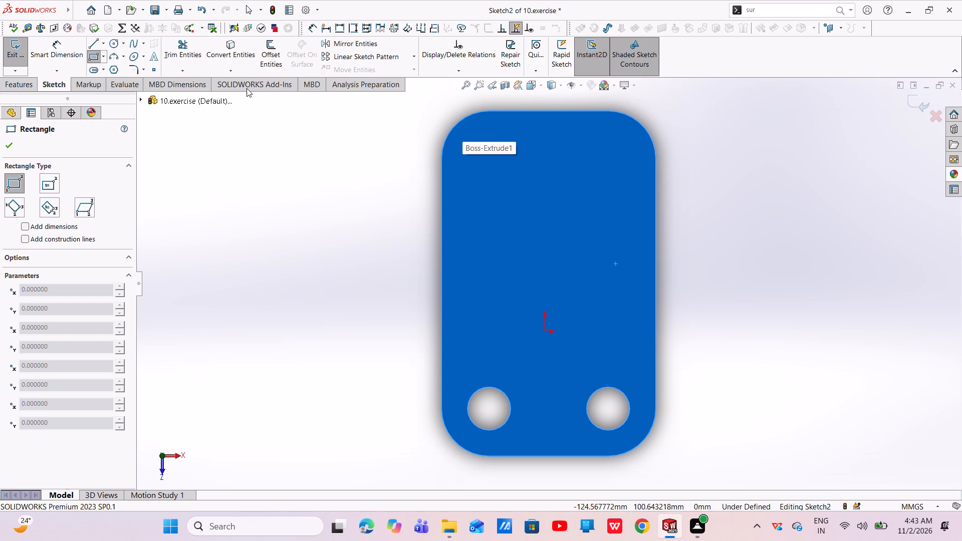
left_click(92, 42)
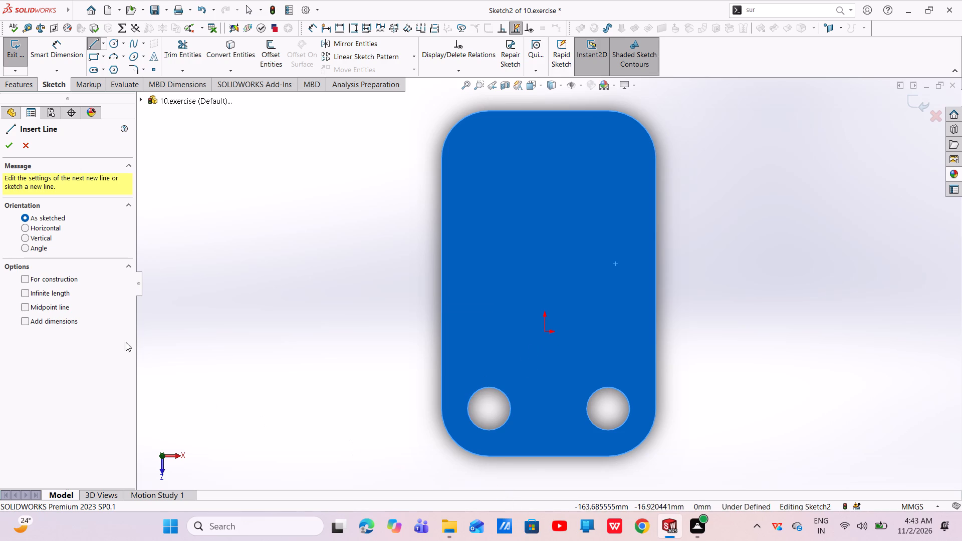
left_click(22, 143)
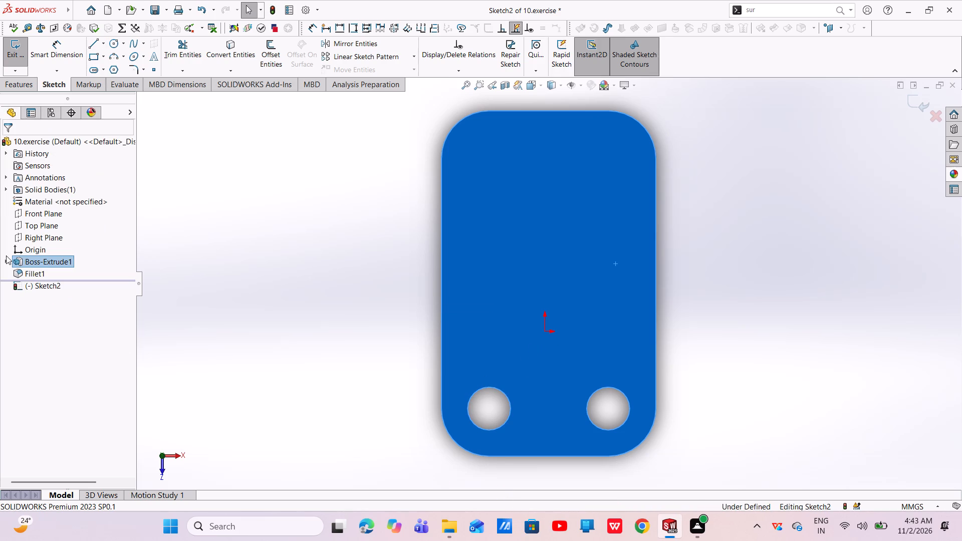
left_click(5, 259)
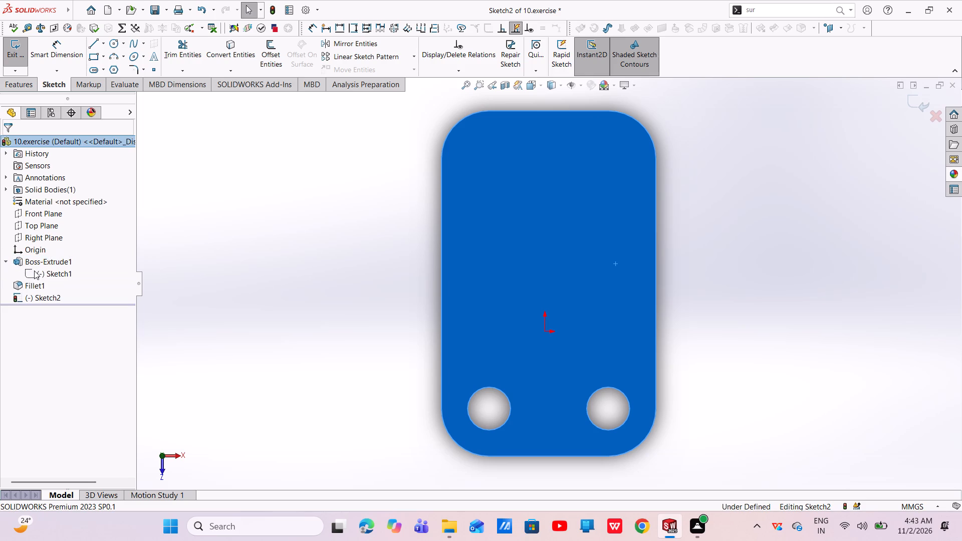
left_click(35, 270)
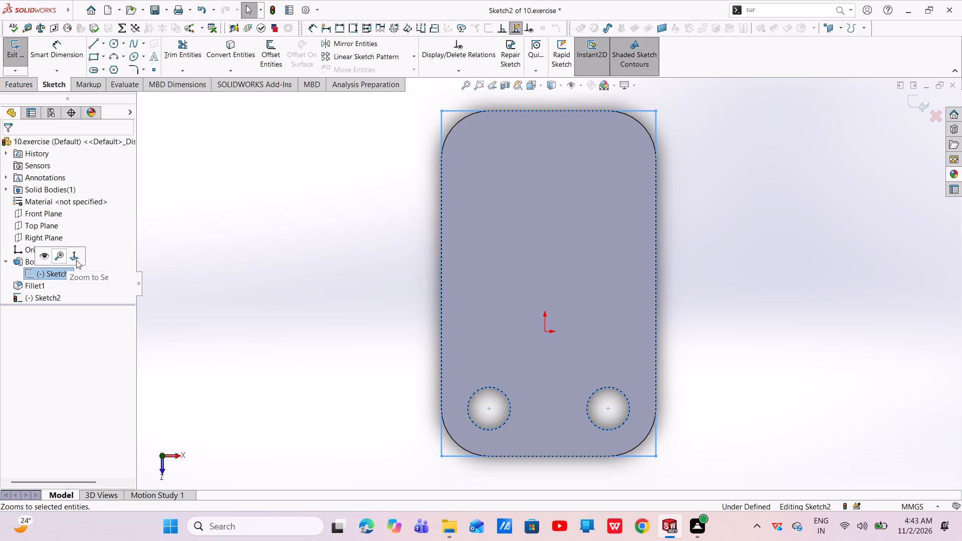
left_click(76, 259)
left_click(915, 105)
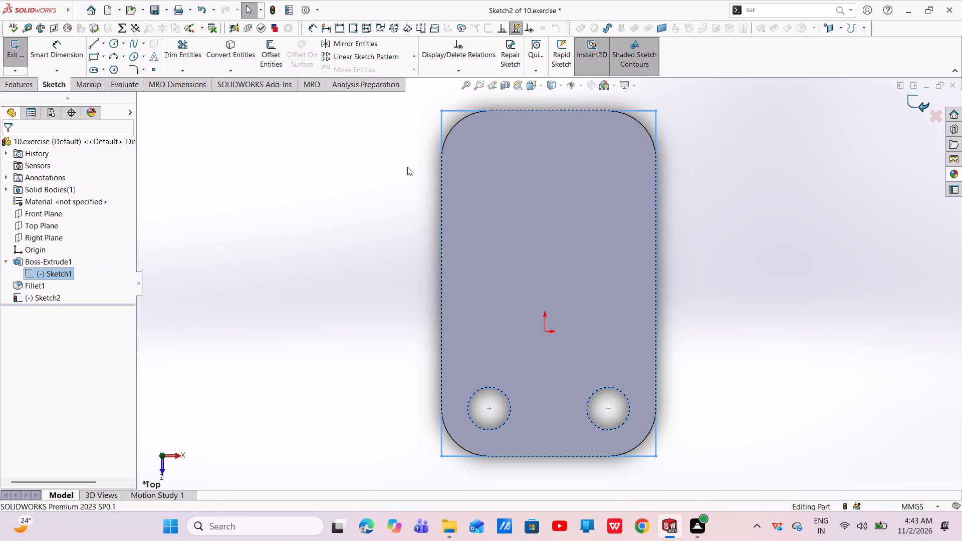
Edit the plate's base sketch and draw a horizontal centreline between the midpoints of the rectangle's two long edges.
left_click(53, 274)
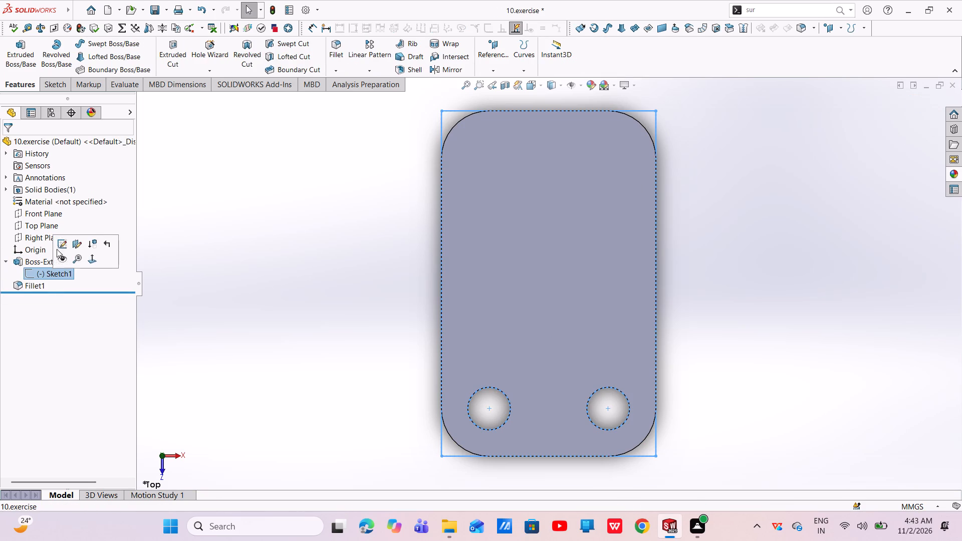
left_click(63, 246)
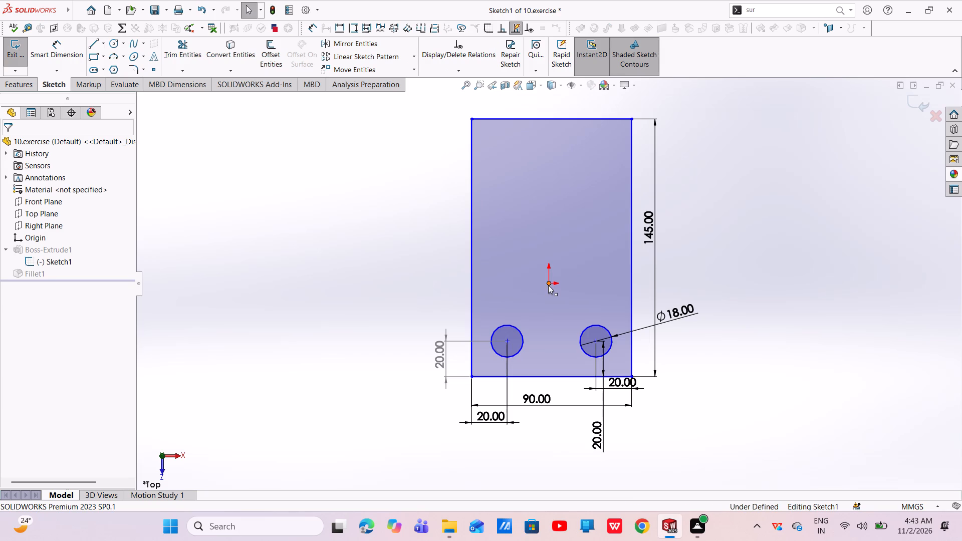
left_click(548, 284)
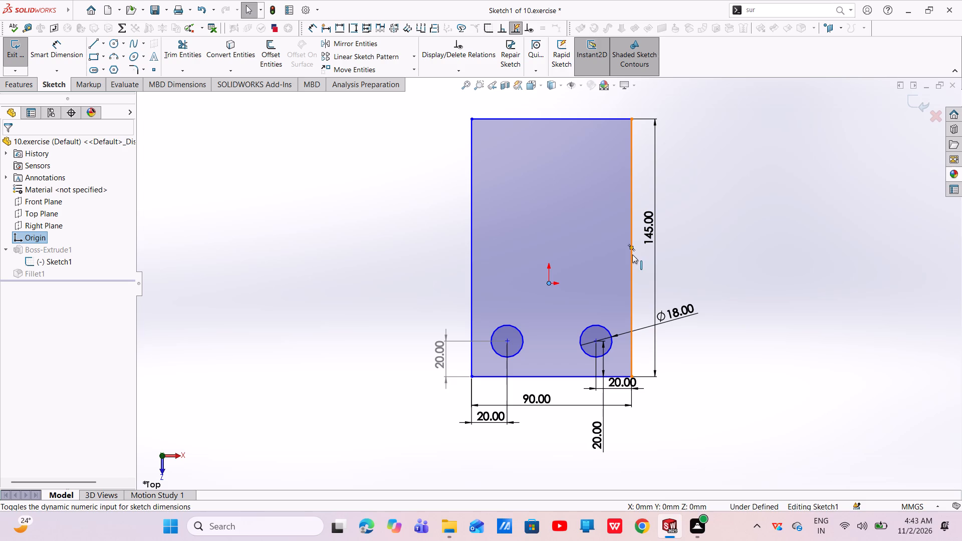
left_click(100, 46)
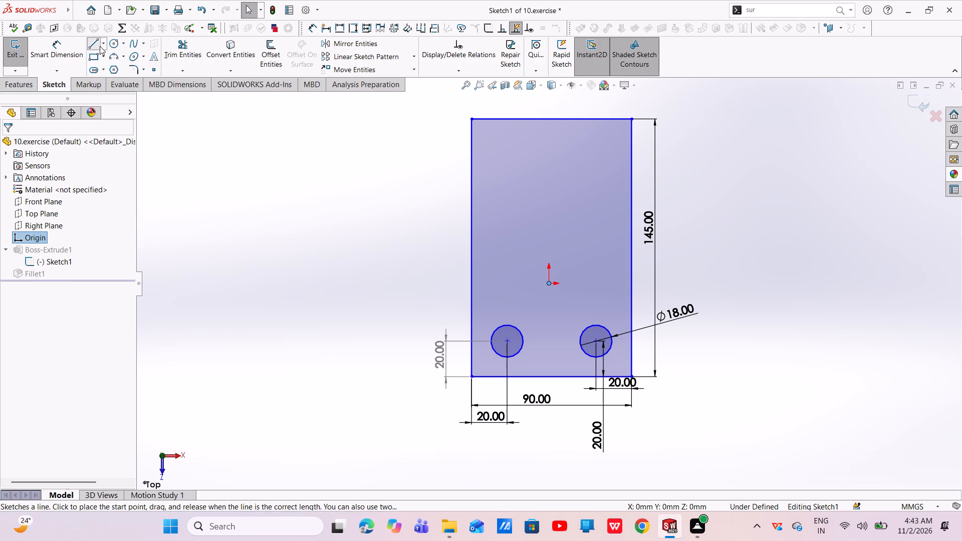
left_click(104, 43)
left_click(111, 70)
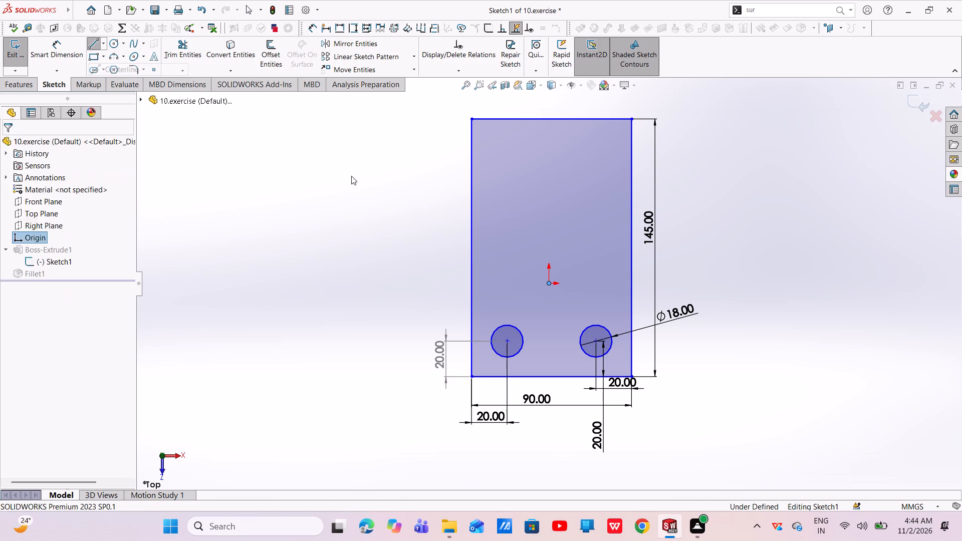
left_click(631, 246)
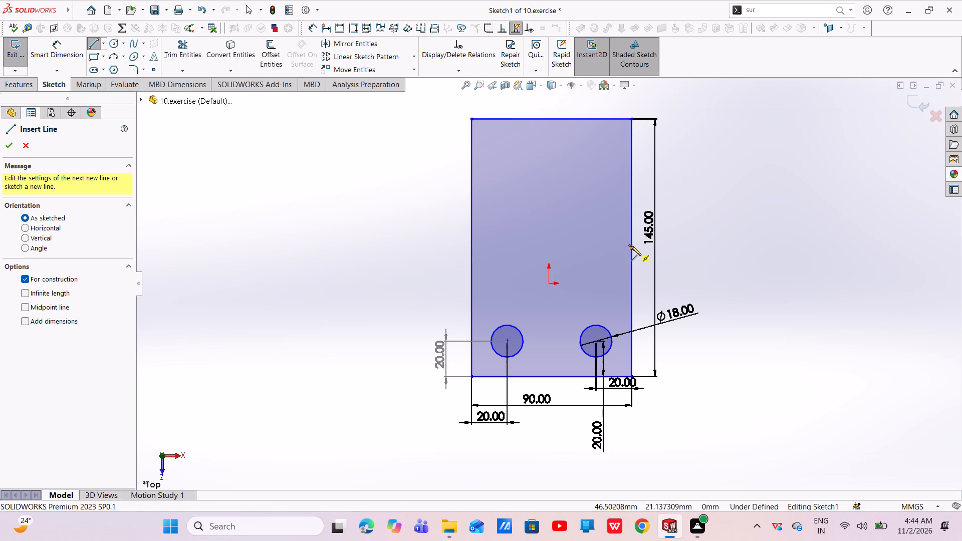
left_click(472, 250)
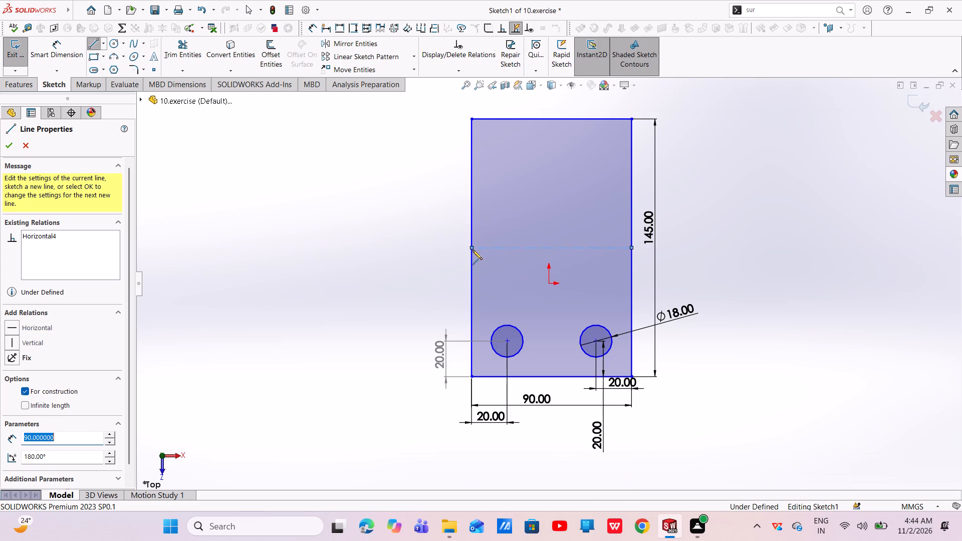
right_click(472, 250)
left_click(497, 259)
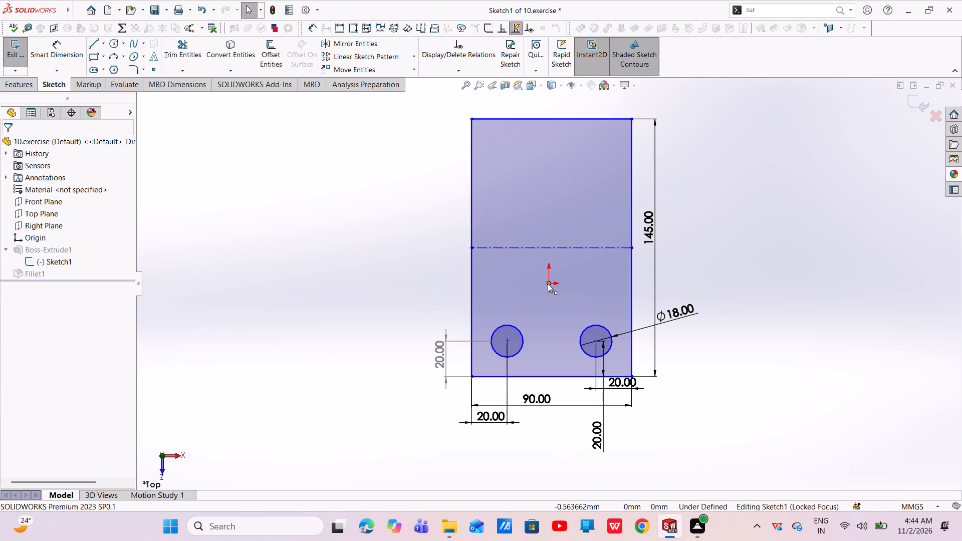
Apply a symmetric relation to the centreline, its midpoint and the origin, and exit the sketch.
left_click(548, 284)
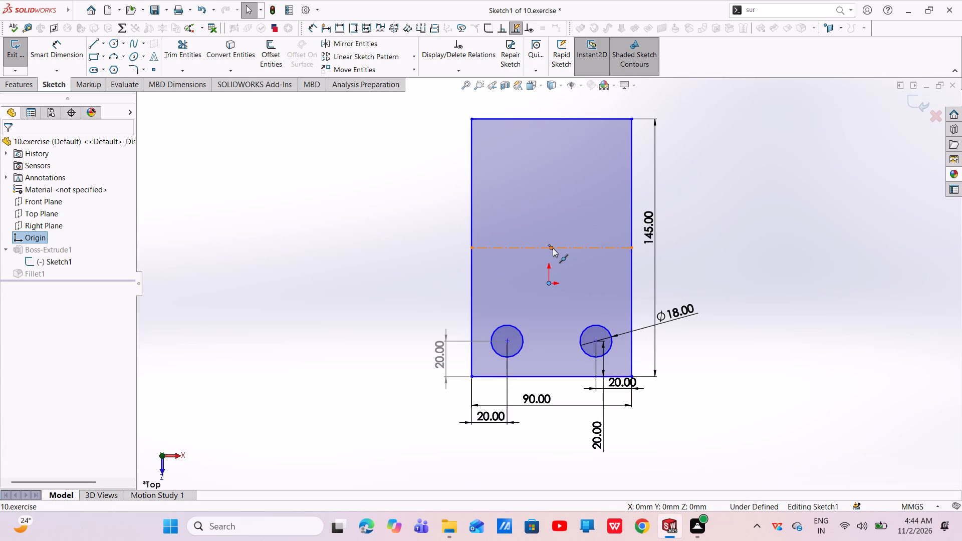
left_click(552, 248, "ctrl")
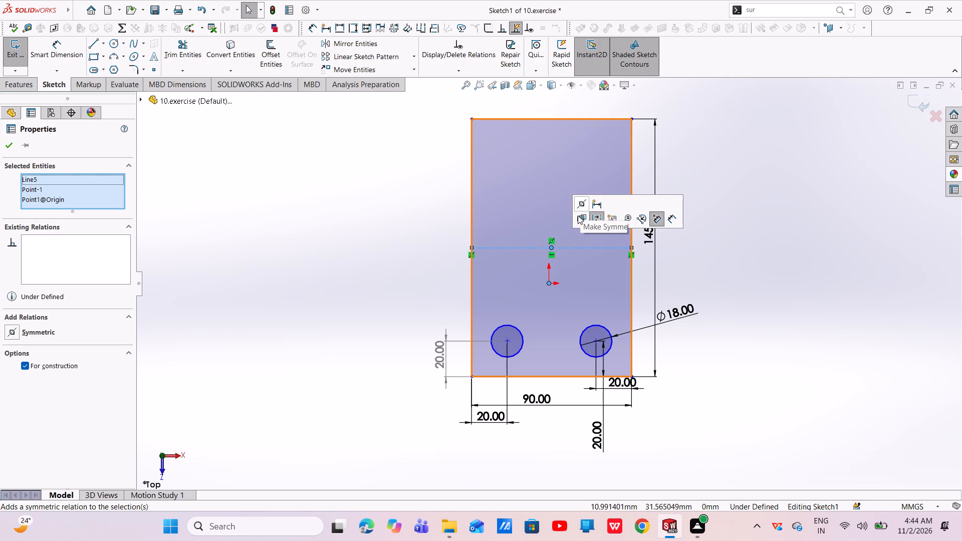
left_click(582, 205)
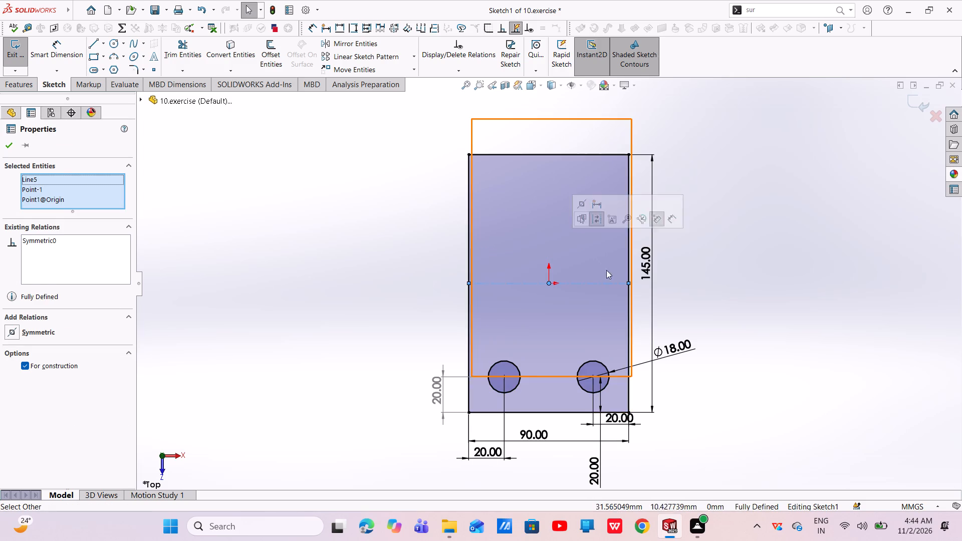
key("Escape")
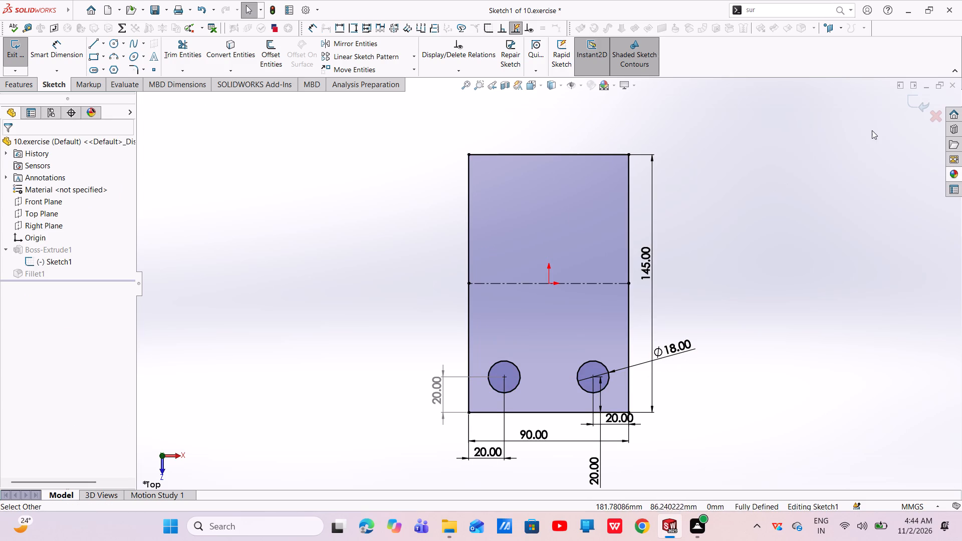
left_click(915, 97)
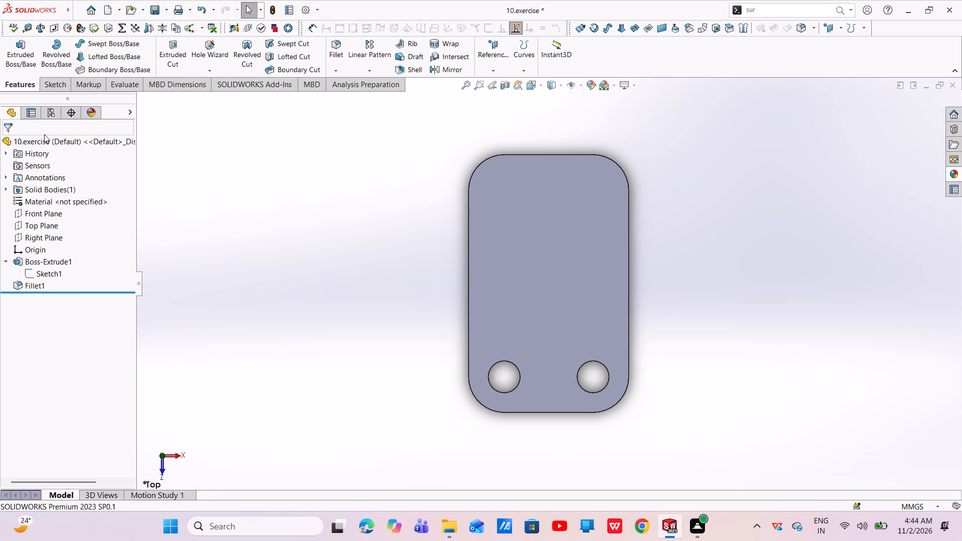
Open a new sketch on the top face of the plate.
left_click(59, 84)
left_click_drag(535, 264, 539, 268)
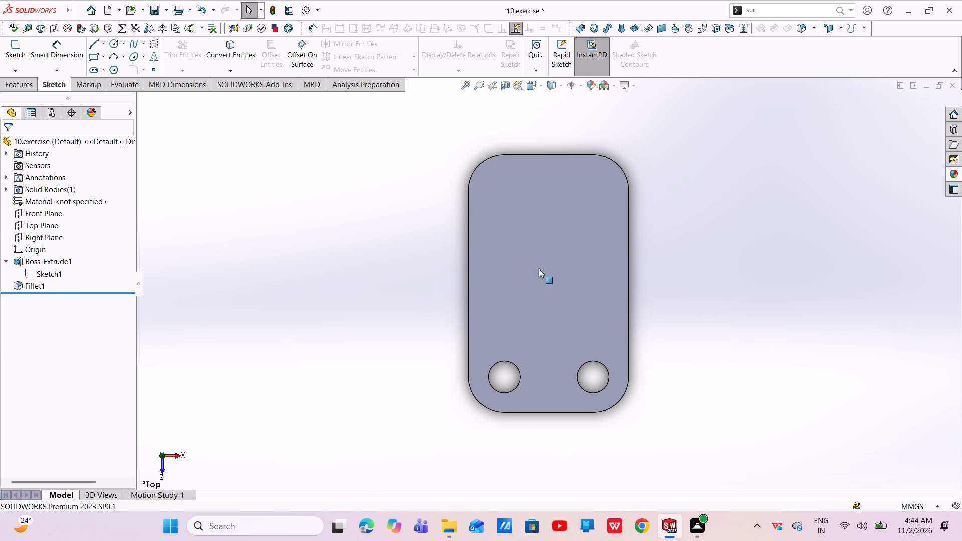
left_click_drag(539, 268, 540, 269)
left_click(577, 233)
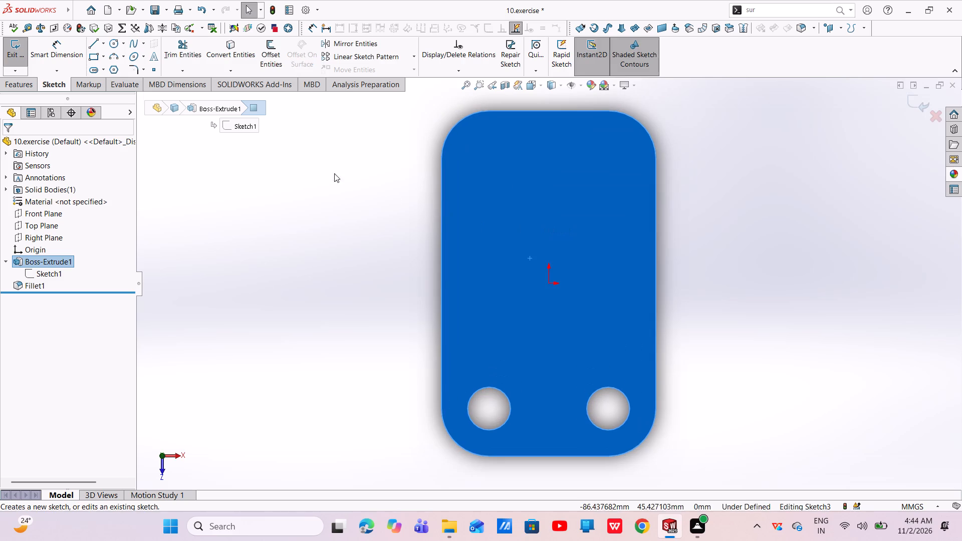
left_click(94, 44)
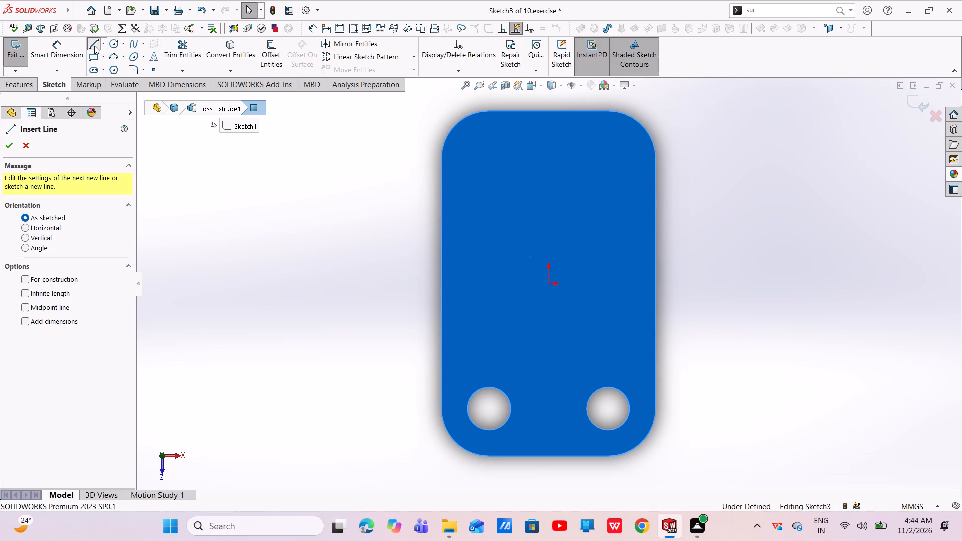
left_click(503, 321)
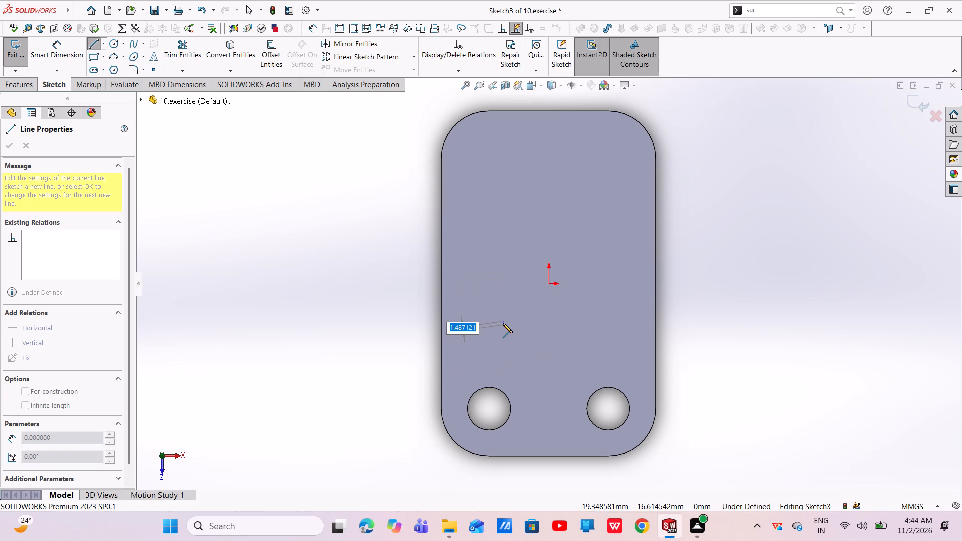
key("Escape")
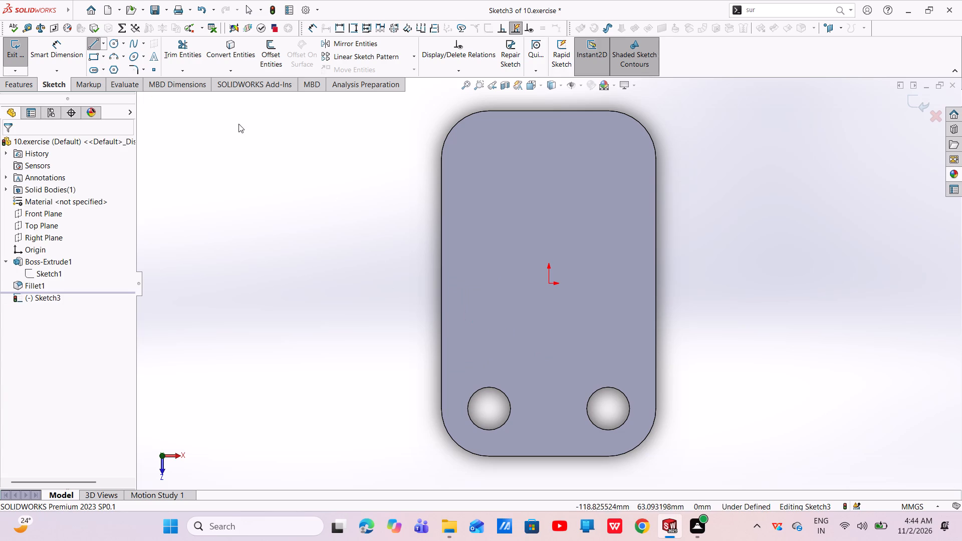
Sketch a closed arch profile with a horizontal base about 49 mm long, two vertical sides about 47 mm long and a tangent arc joining them.
left_click(94, 40)
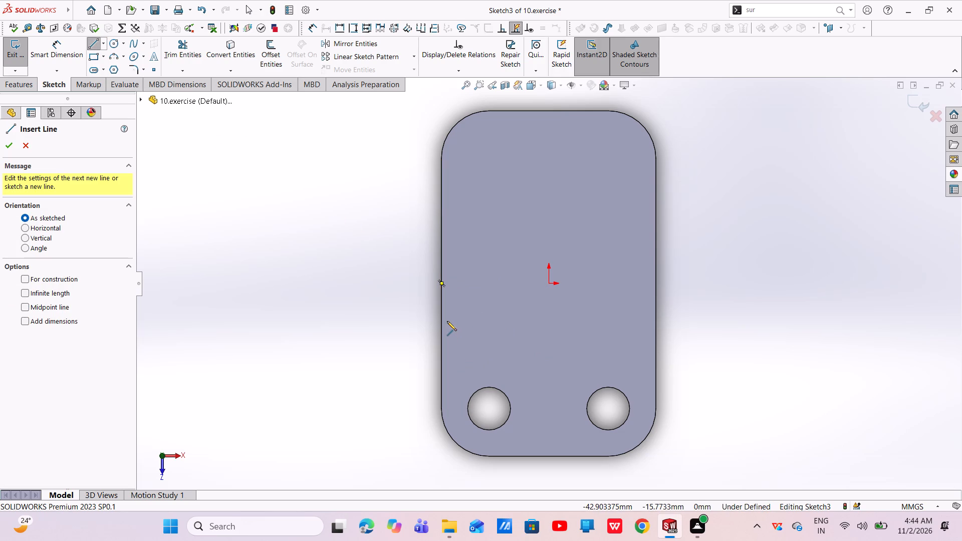
left_click(489, 322)
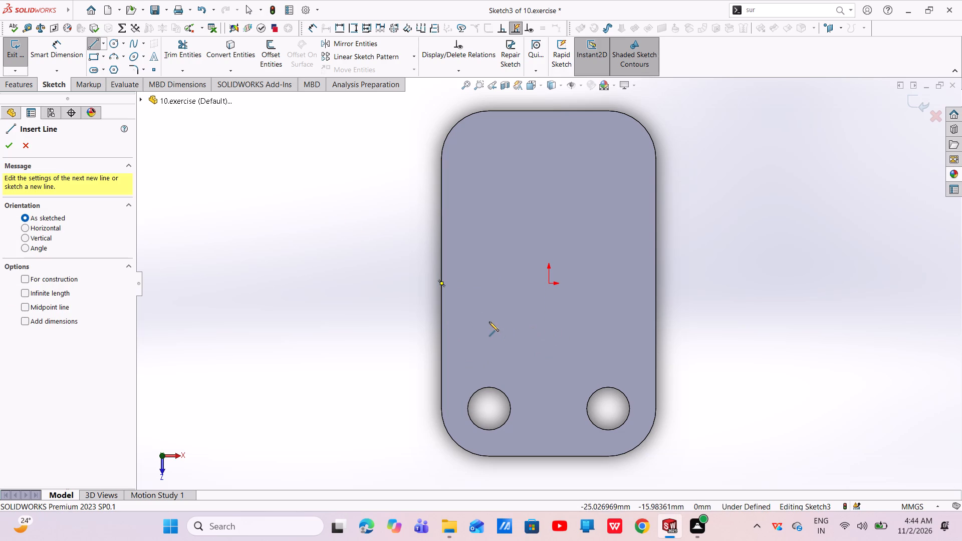
left_click(605, 321)
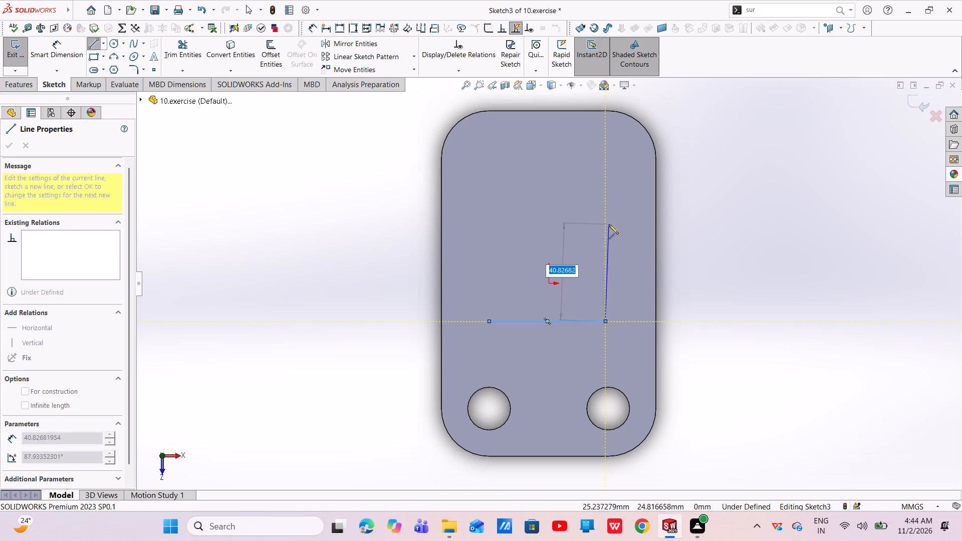
left_click(606, 210)
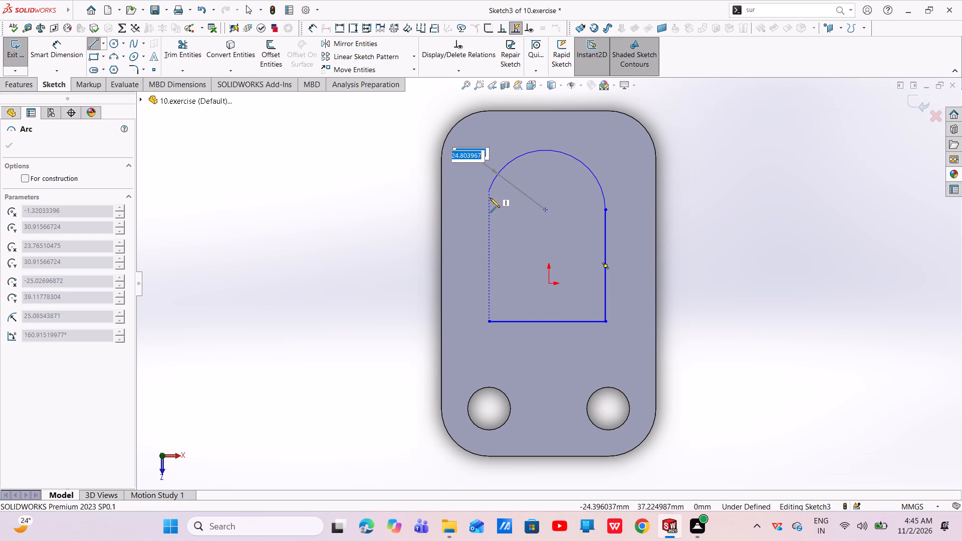
left_click(490, 208)
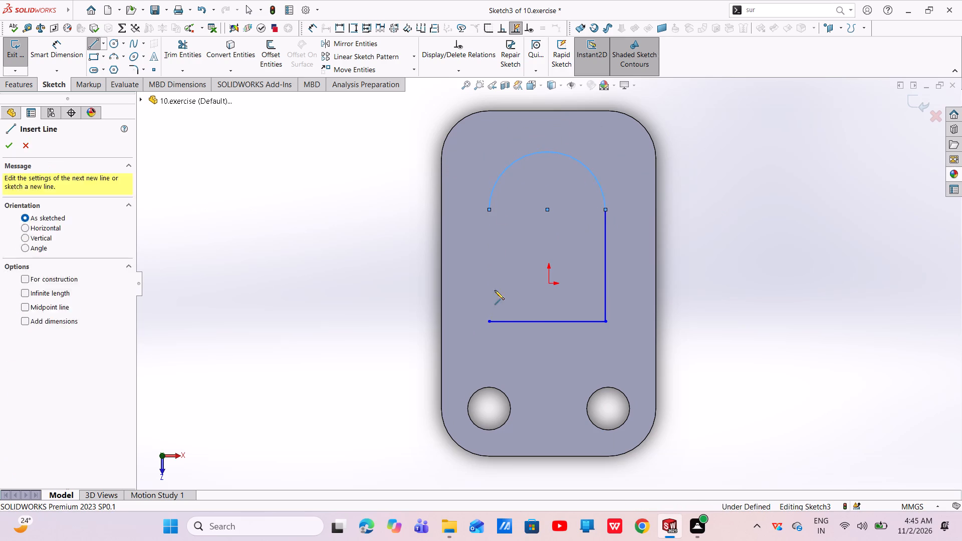
left_click(488, 320)
right_click(488, 320)
left_click(508, 325)
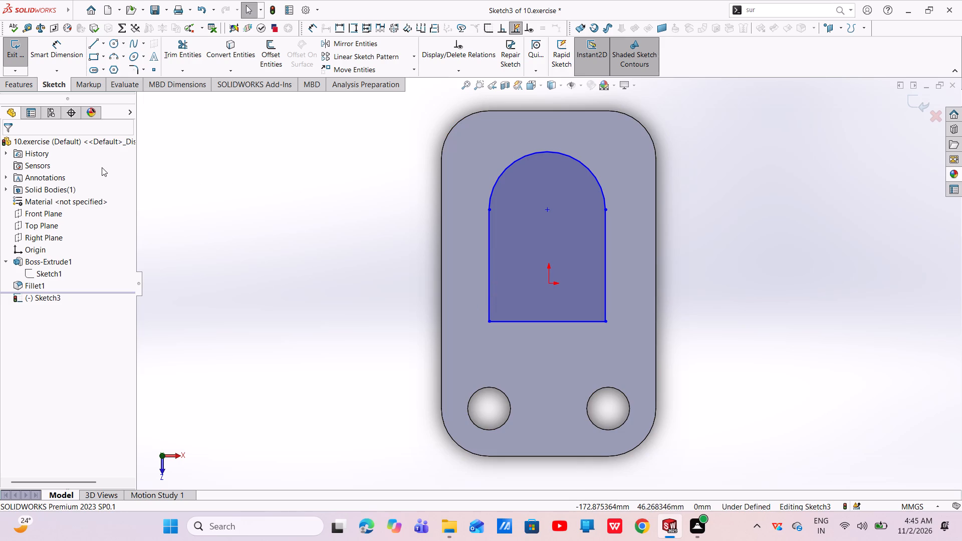
key("Escape")
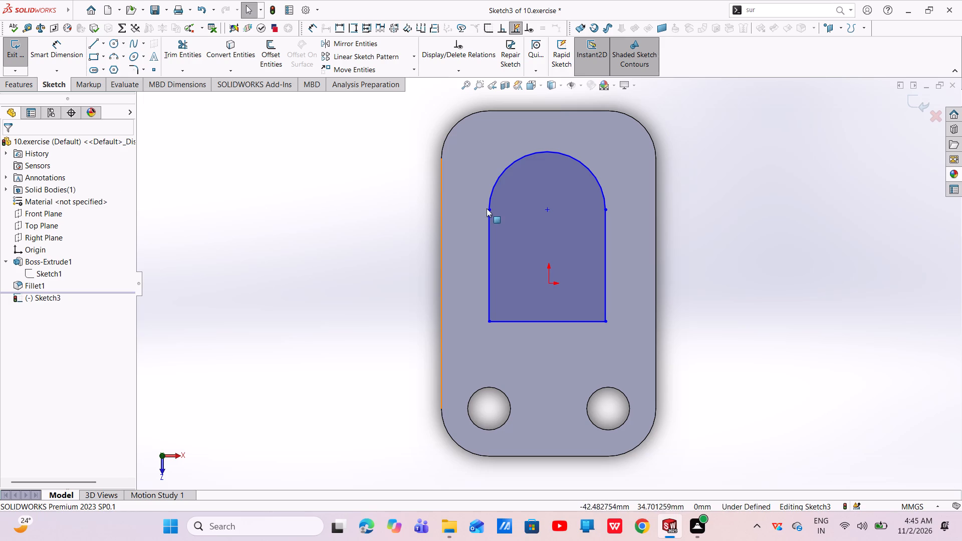
Apply a horizontal relation to the arc's two endpoints and its centre point.
left_click(605, 210)
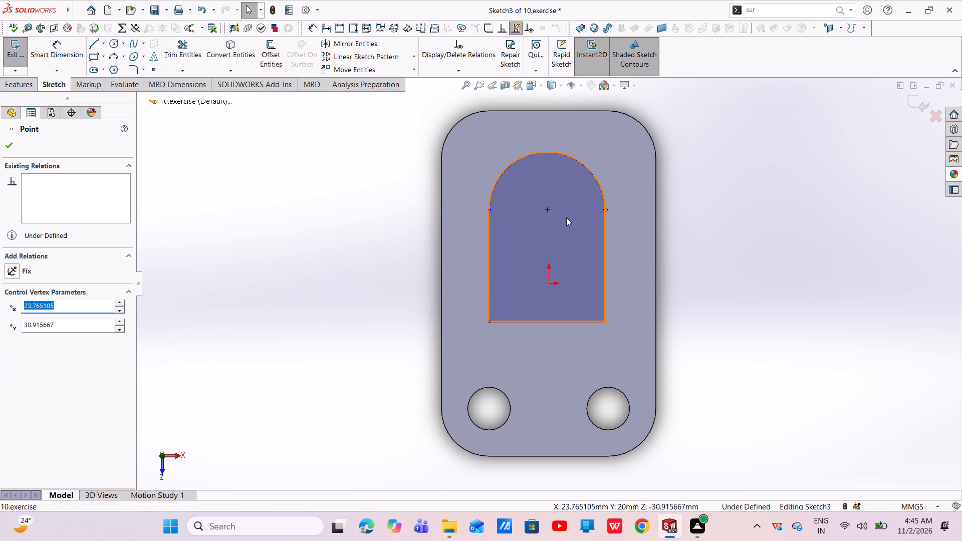
left_click(545, 211, "ctrl")
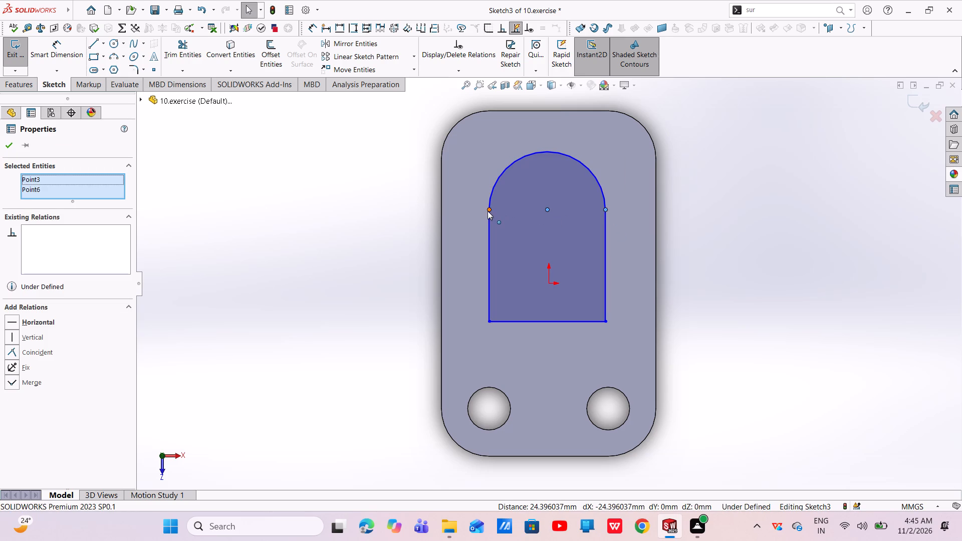
left_click(488, 211, "ctrl")
left_click(516, 170)
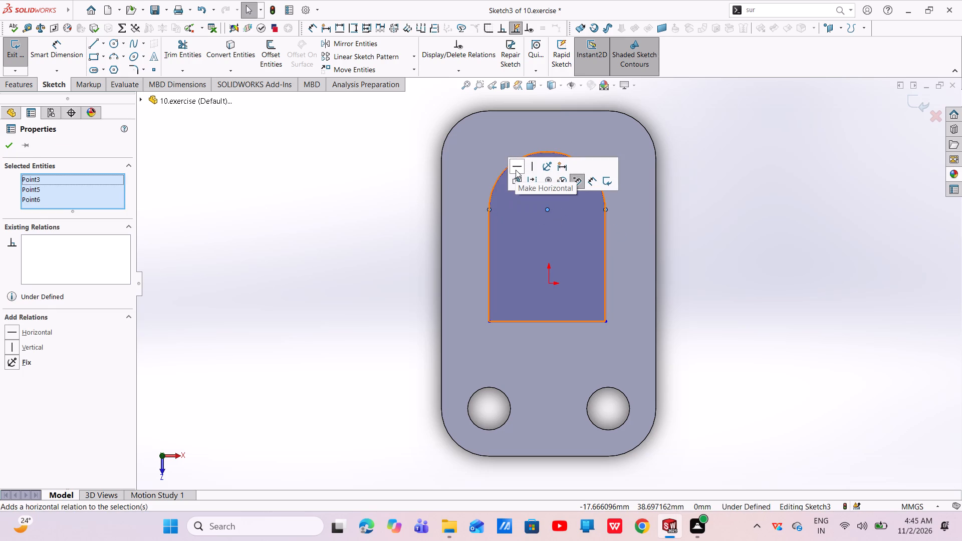
triple_click(516, 169)
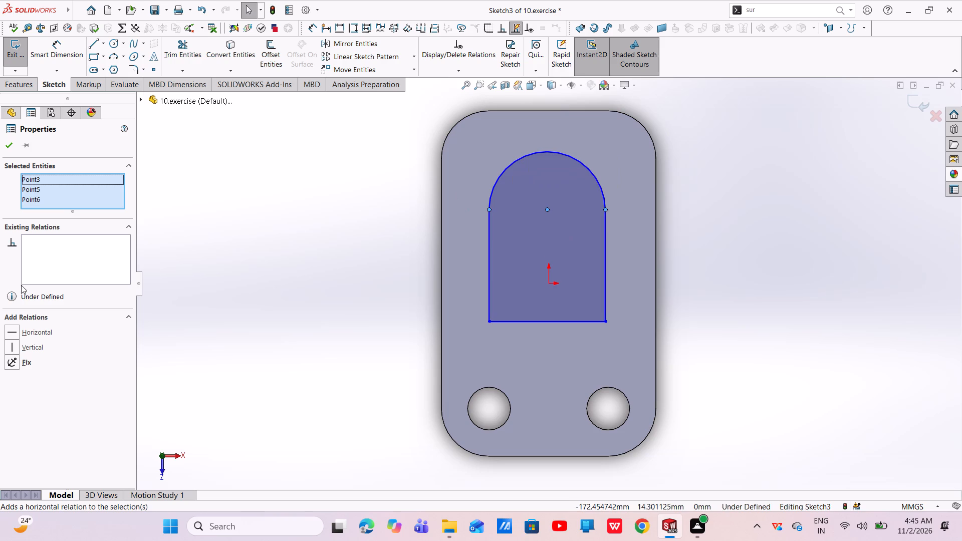
left_click(26, 333)
key("Escape")
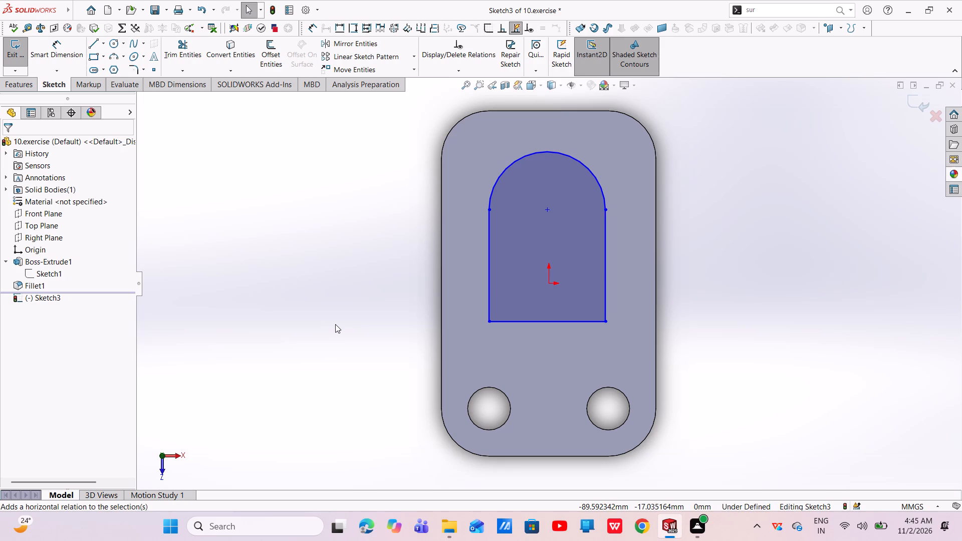
Apply a vertical relation between the arc's centre point and the origin.
left_click(548, 286)
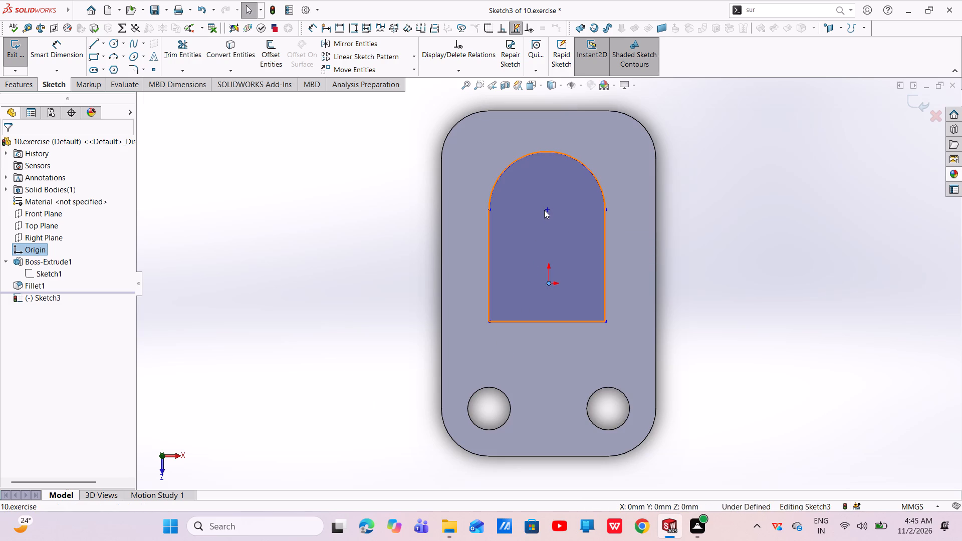
left_click(546, 210, "ctrl")
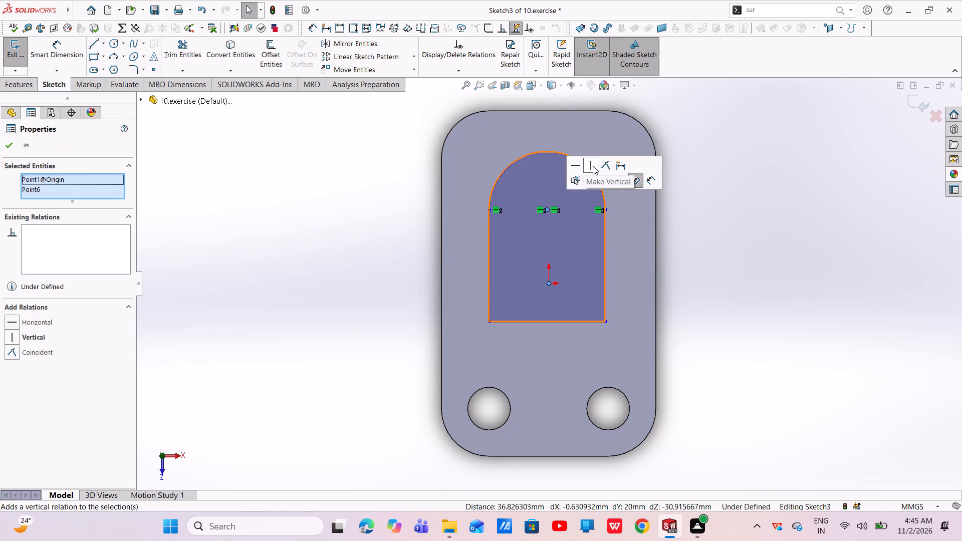
left_click(592, 165)
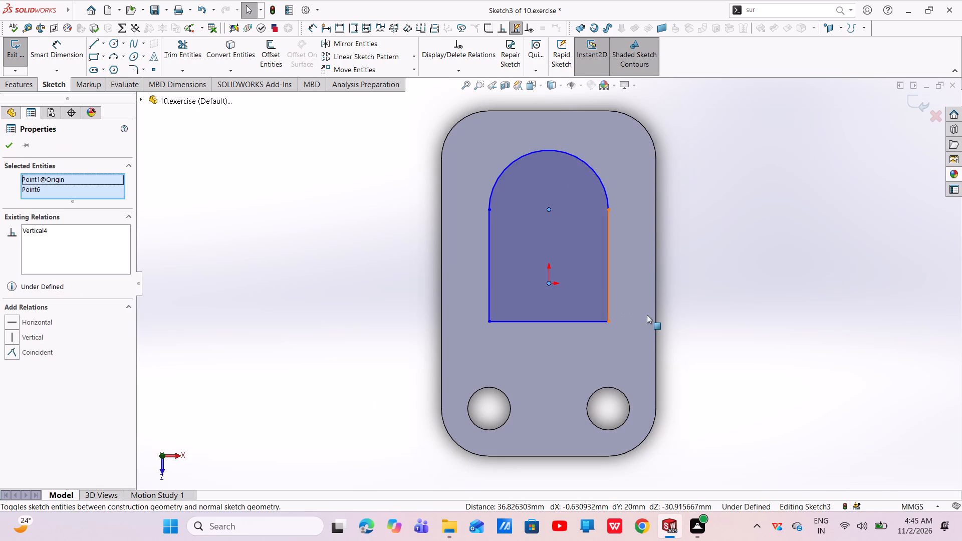
key("Escape")
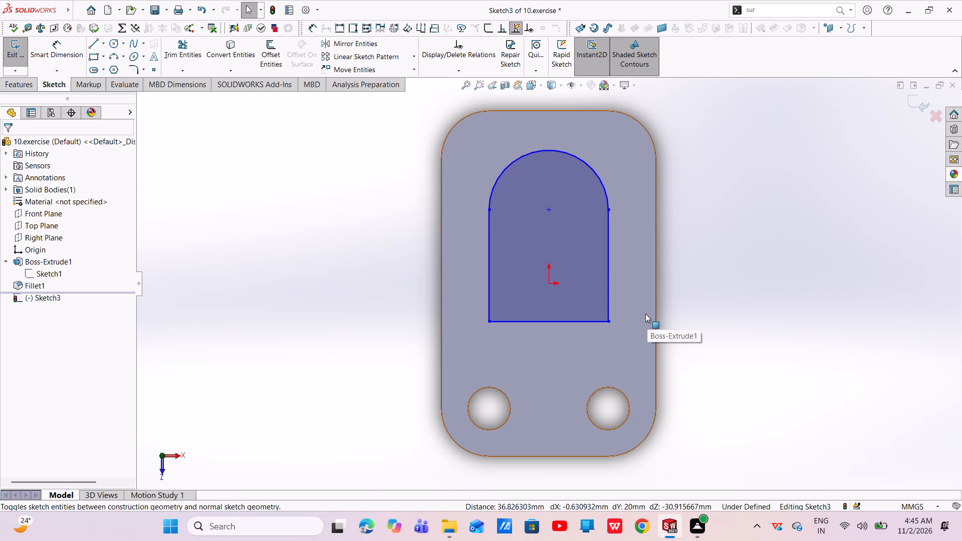
Dimension the arch profile's base line to 68 mm and its straight vertical side to 50 mm.
left_click(81, 53)
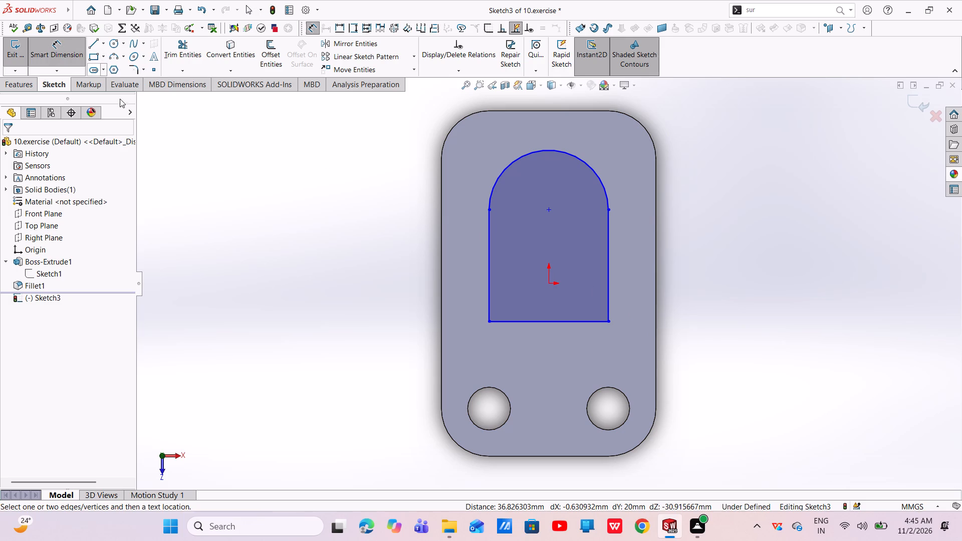
left_click(559, 322)
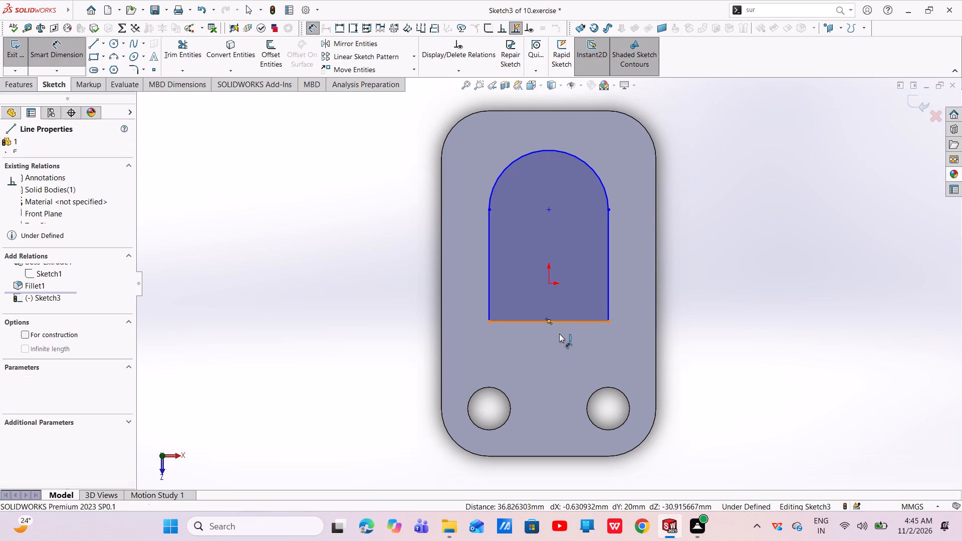
left_click(559, 342)
key("BackSpace")
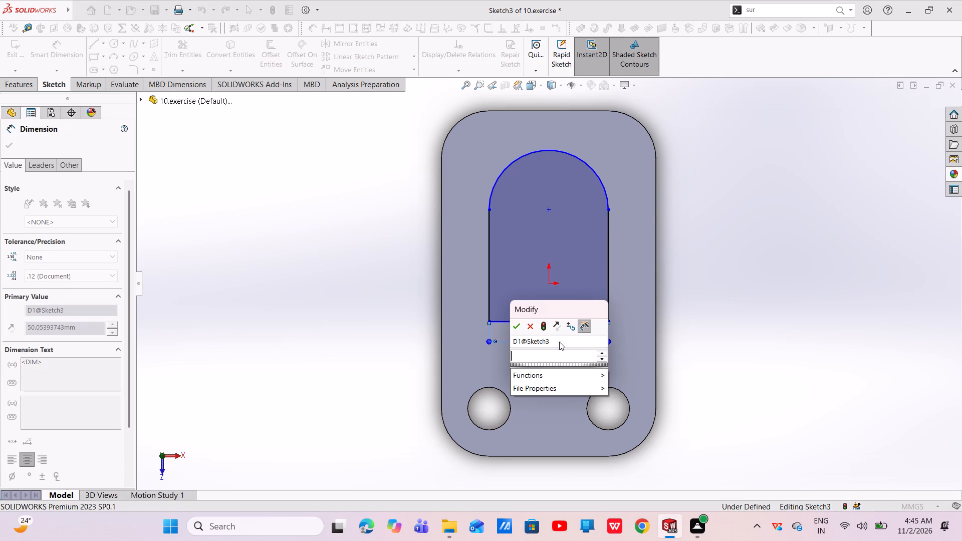
type("68")
key("Return")
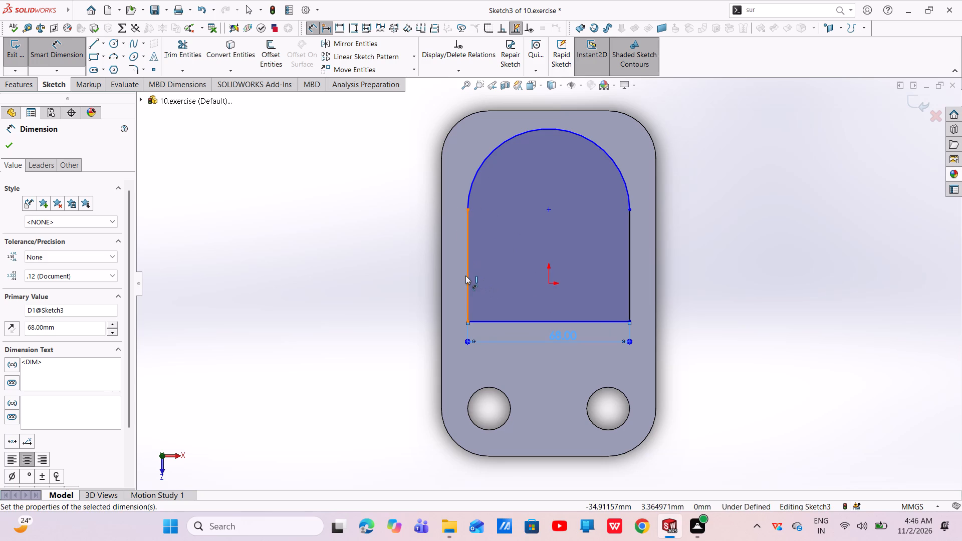
left_click_drag(465, 276, 446, 276)
left_click(414, 275)
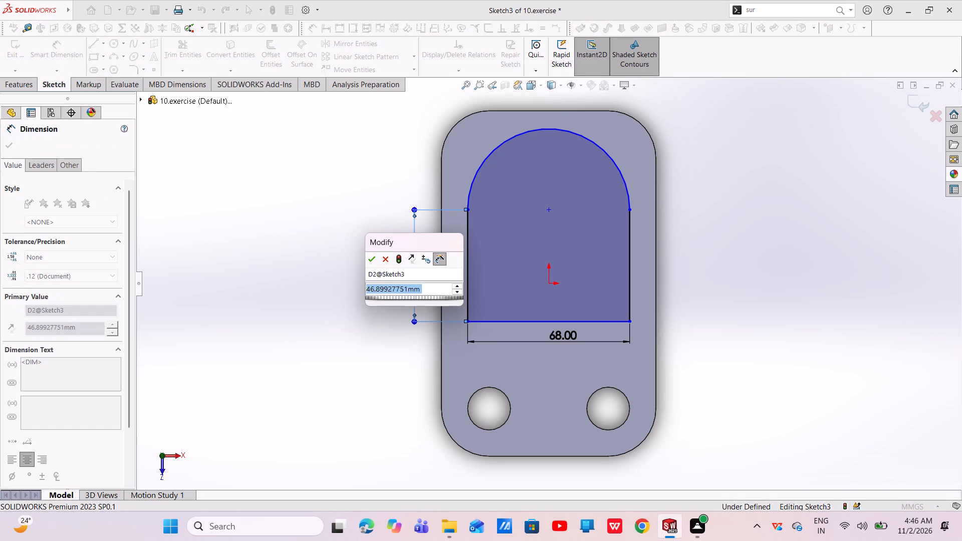
key("BackSpace")
type("50")
key("Return")
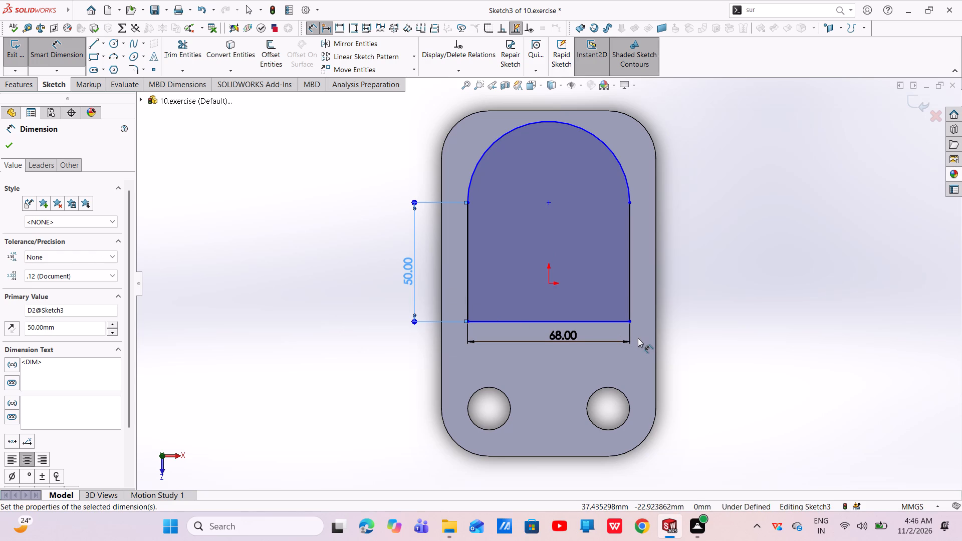
Dimension the distance from the plate's short edge near the two holes to the profile's base line as 65 mm.
left_click(568, 457)
left_click(543, 321)
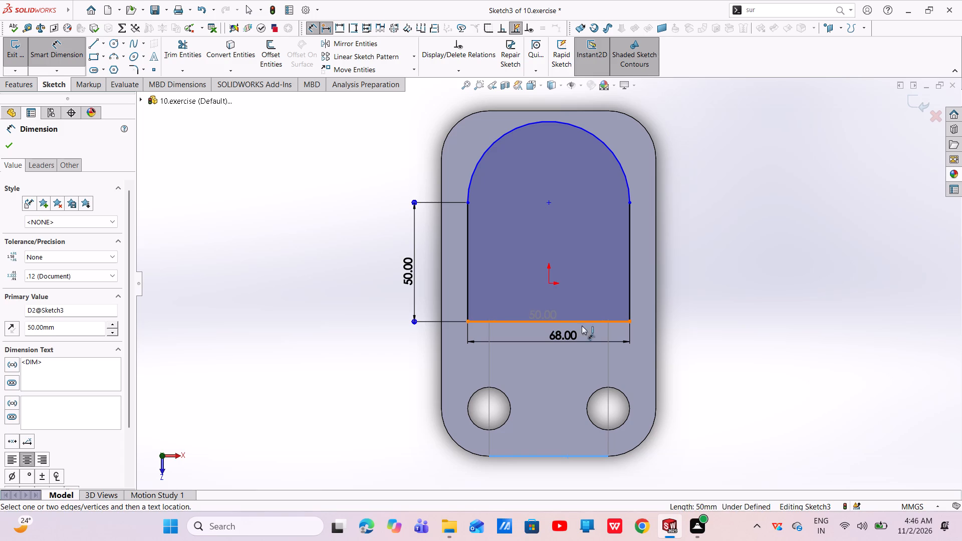
left_click(741, 379)
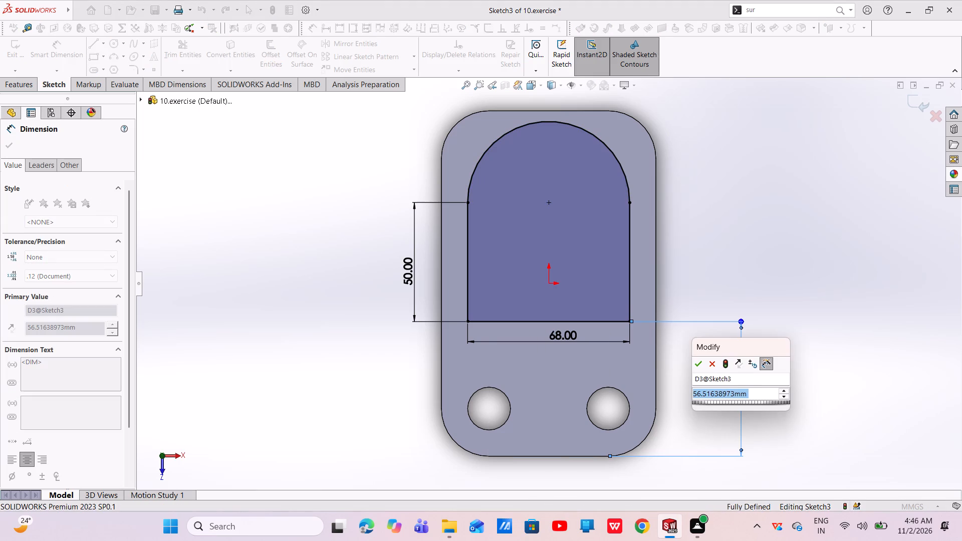
key("BackSpace")
type("65")
key("Return")
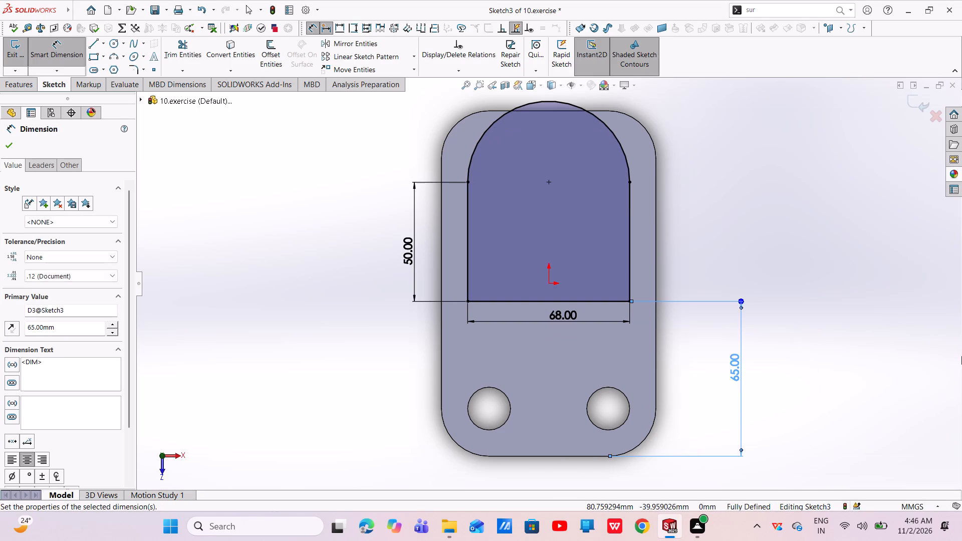
left_click(10, 146)
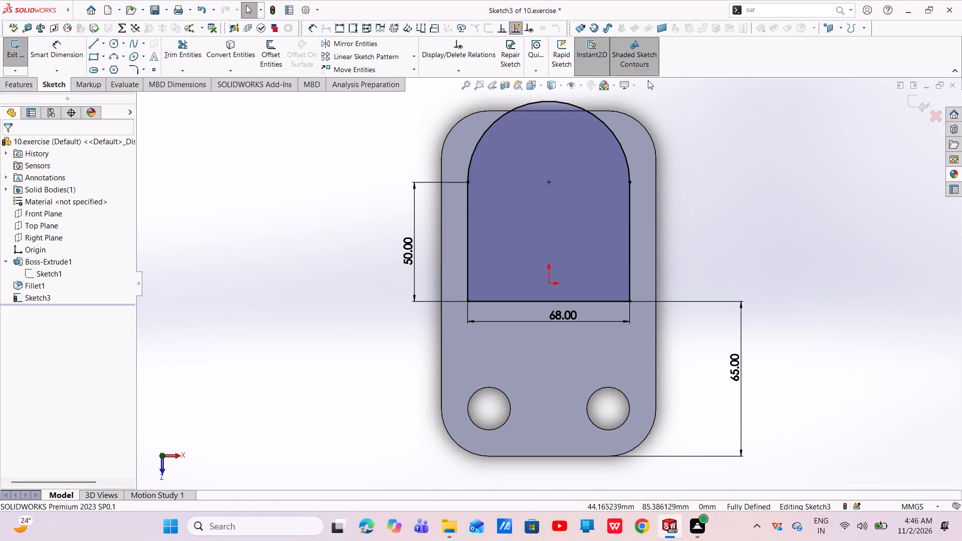
Extrude the arch profile 60 mm upward from the plate's top face as a blind boss merged with the plate.
left_click(539, 87)
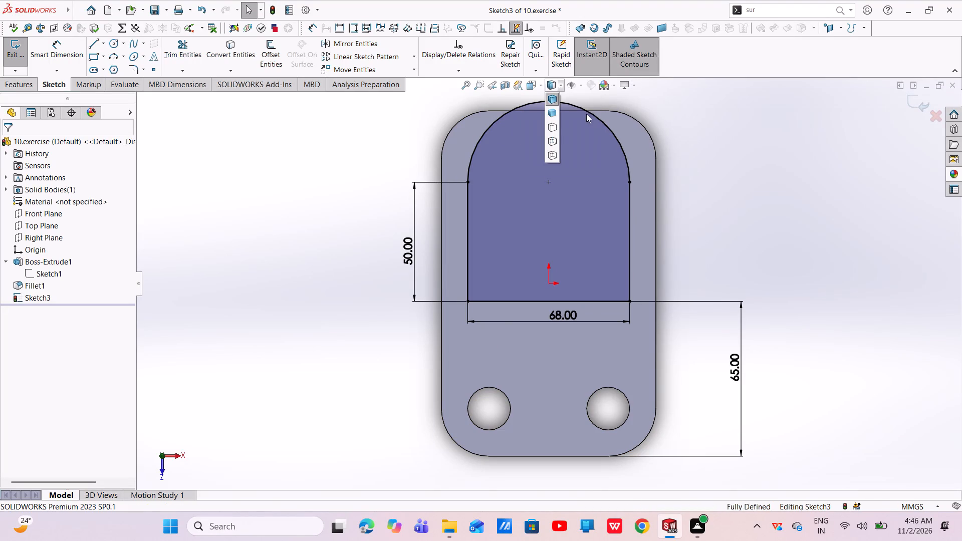
left_click(589, 114)
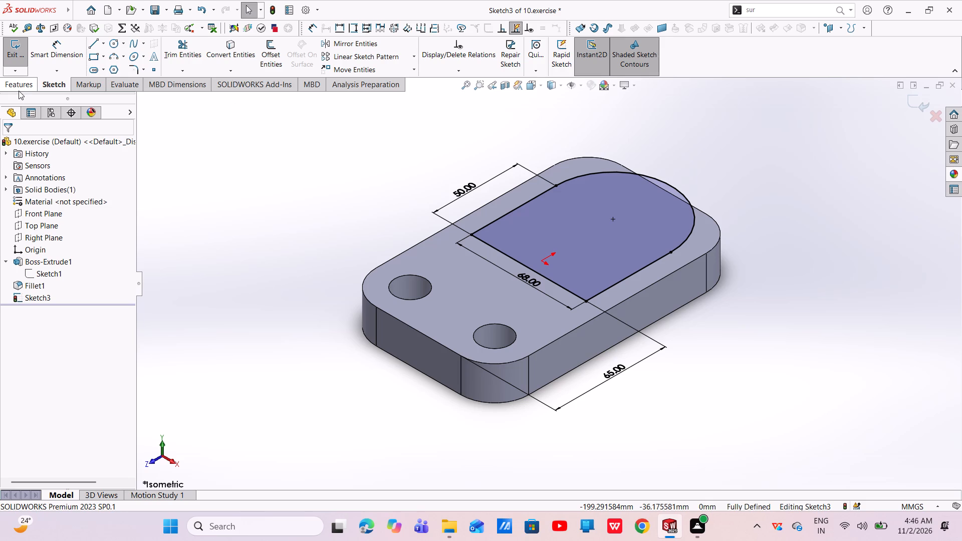
left_click(19, 90)
left_click(19, 62)
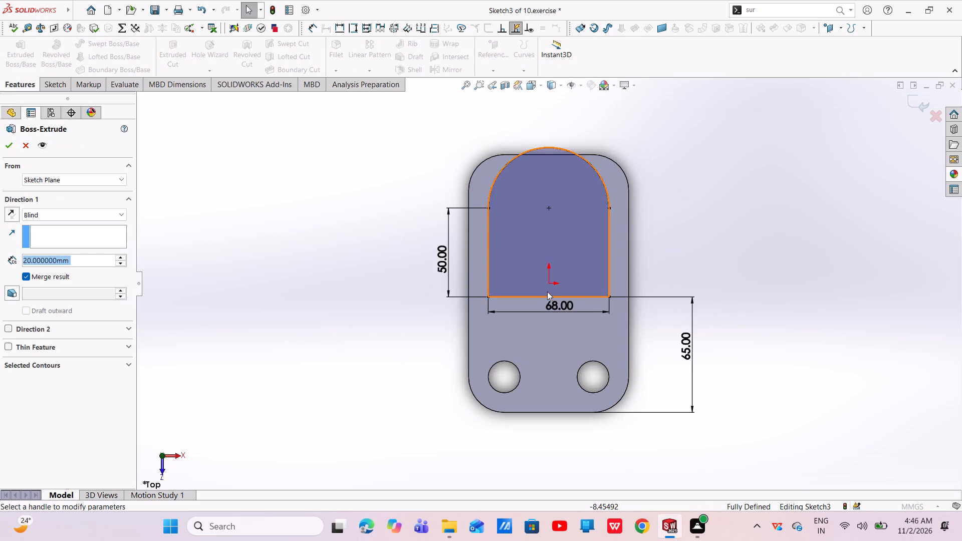
left_click(542, 87)
left_click(587, 115)
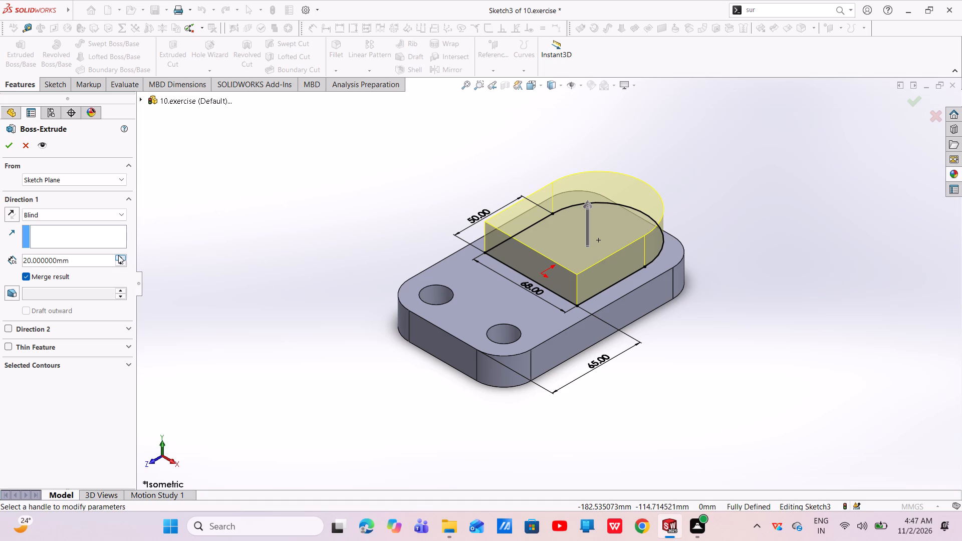
left_click(120, 257)
left_click(120, 257)
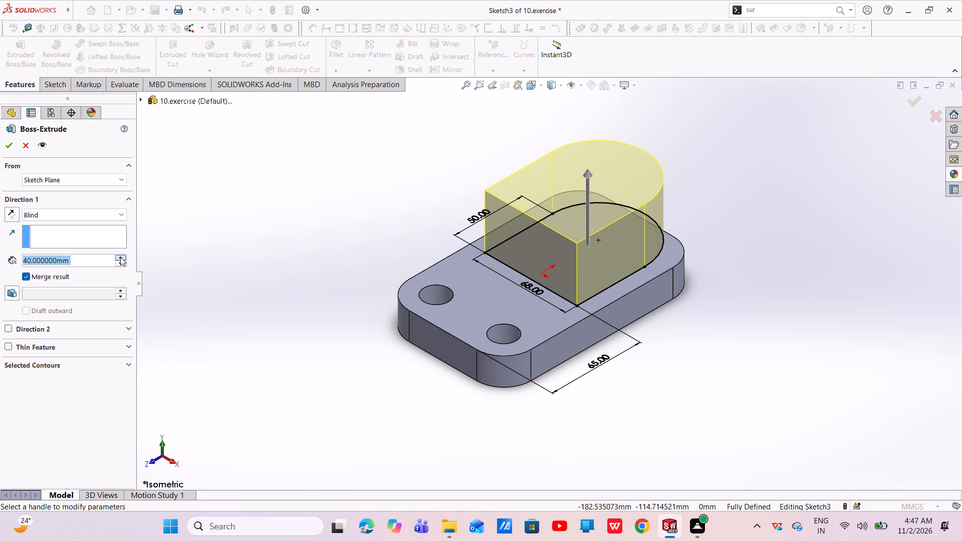
left_click(120, 257)
left_click(120, 256)
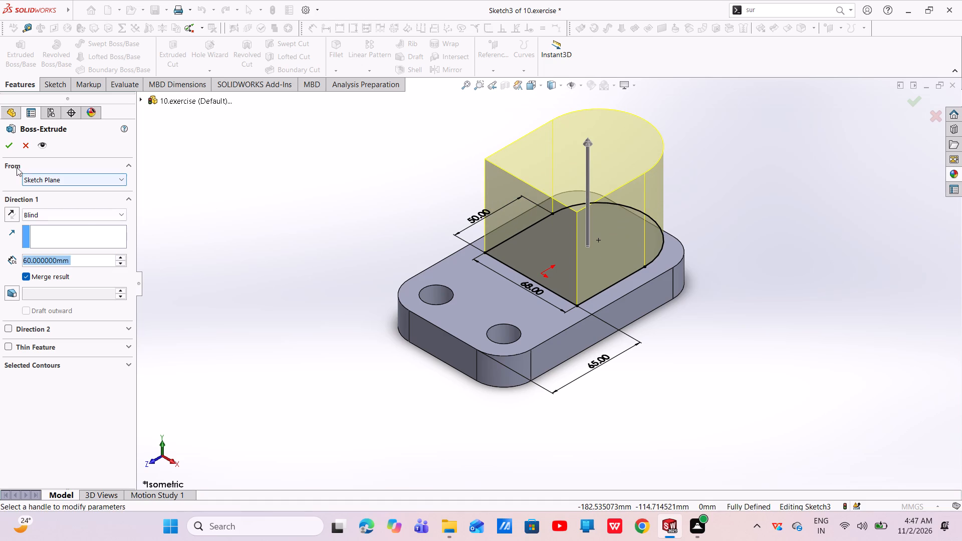
left_click(10, 147)
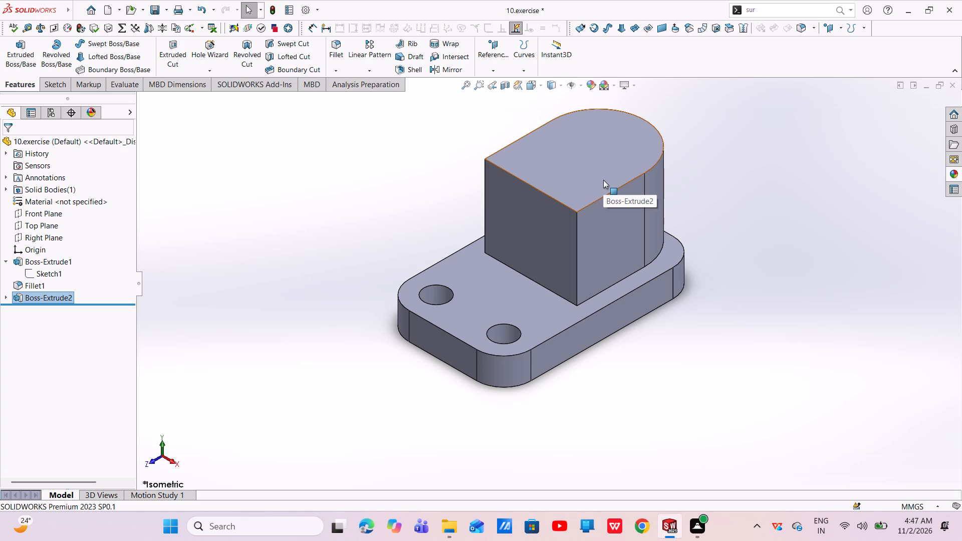
Start a sketch on the arch-shaped boss's top face and convert the face's outline into sketch entities.
left_click(595, 175)
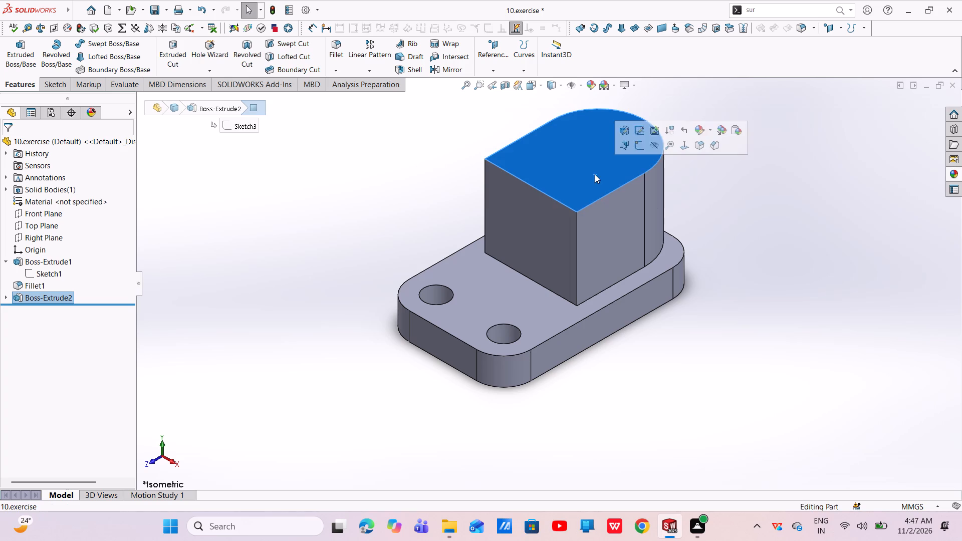
left_click(638, 146)
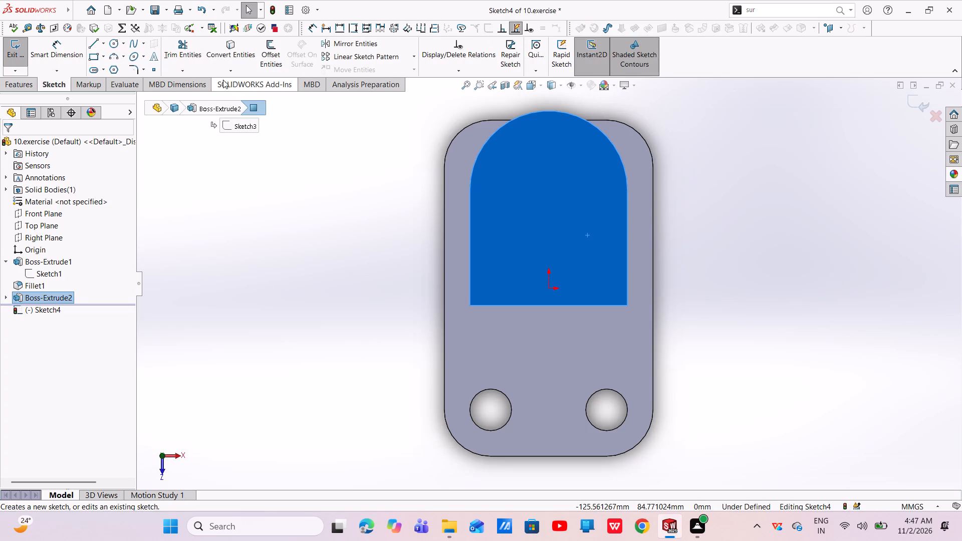
left_click(228, 50)
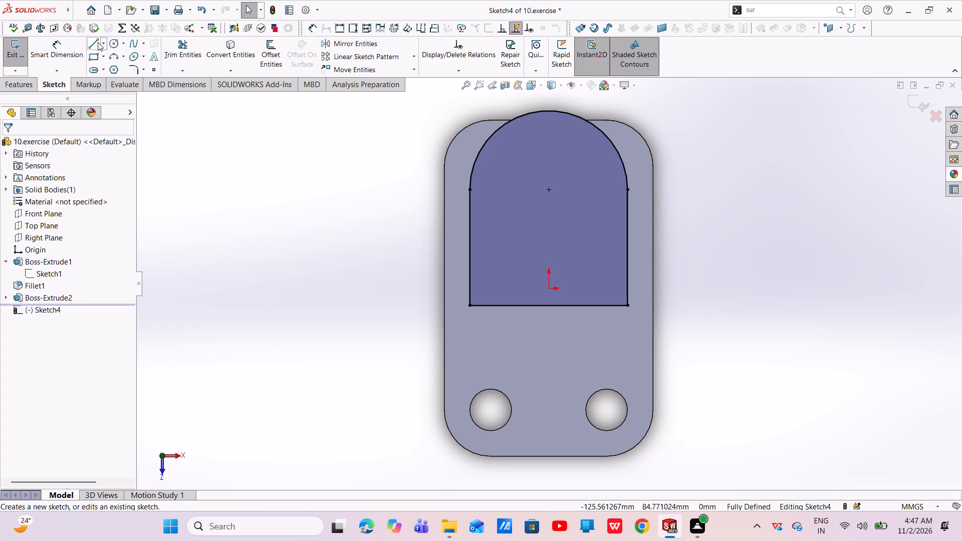
Draw a horizontal line between the outline's two straight sides, about 17 mm from its base line.
left_click(98, 42)
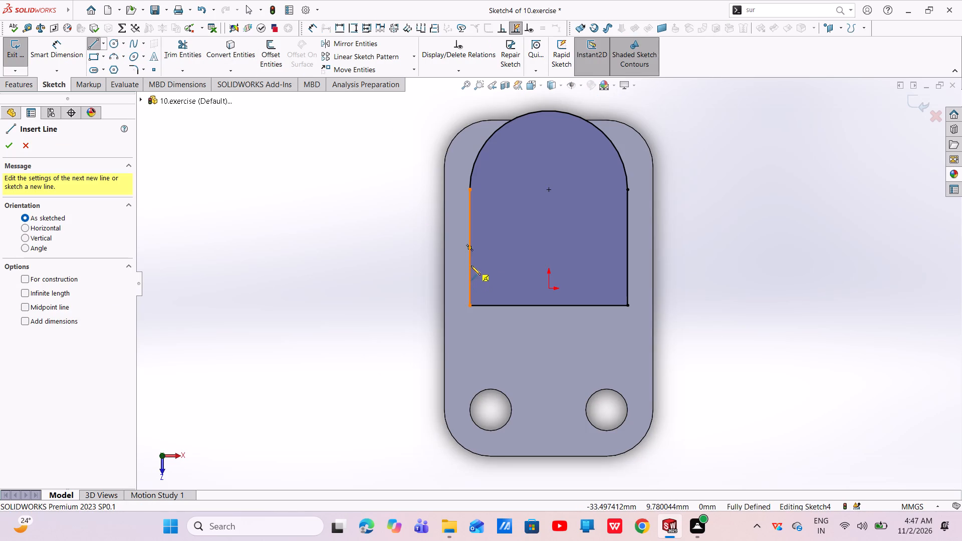
left_click(471, 265)
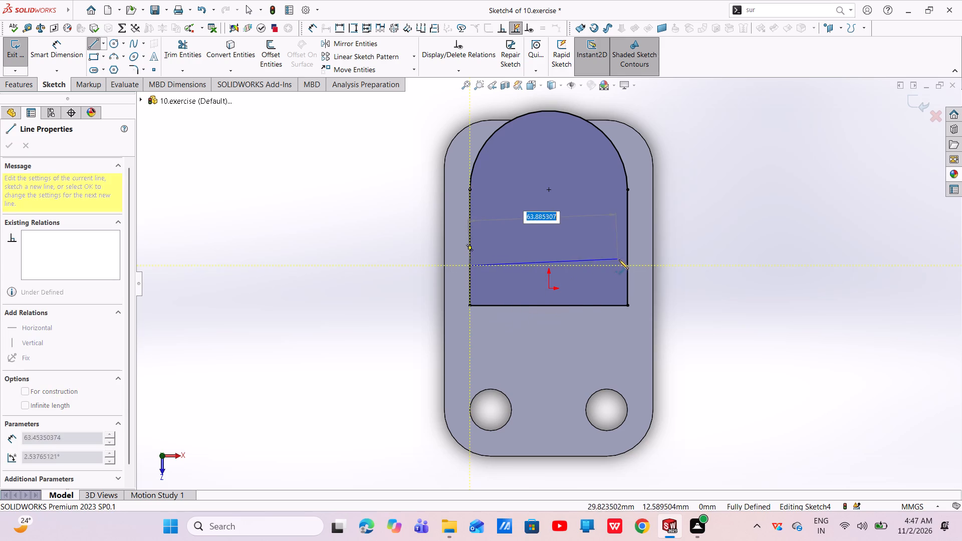
left_click(626, 265)
right_click(626, 265)
left_click(643, 268)
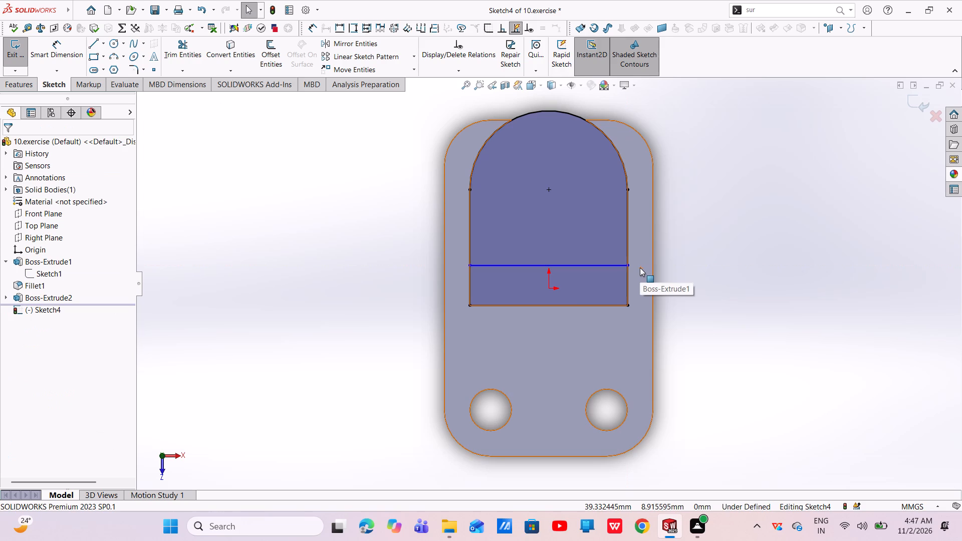
Dimension the distance between the horizontal line and the outline's base line as 20 mm.
left_click(61, 61)
left_click(505, 265)
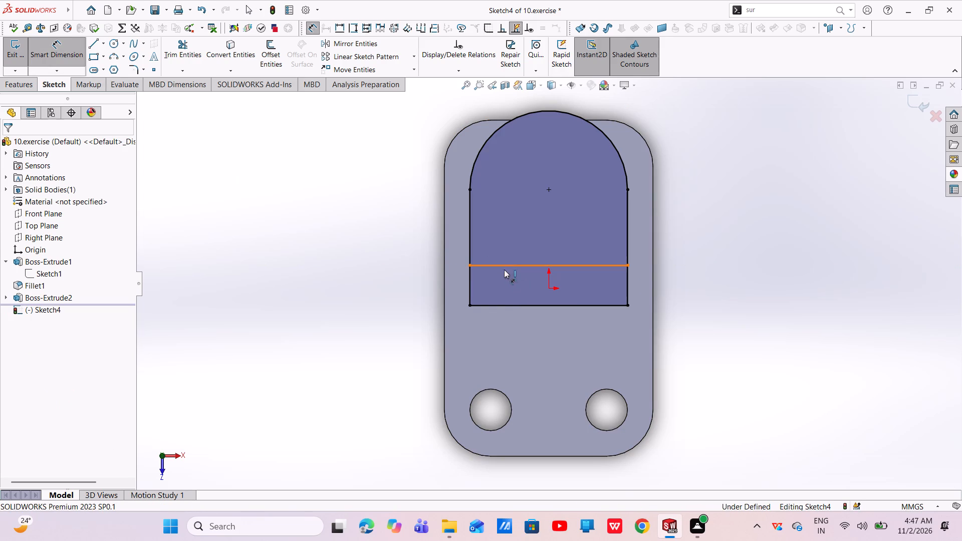
left_click(495, 305)
left_click(363, 296)
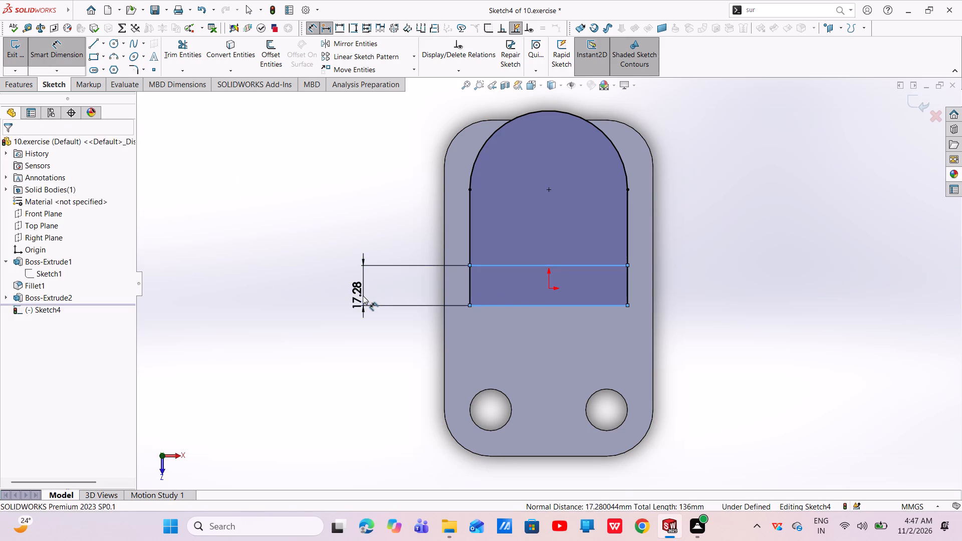
key("BackSpace")
key("2")
key("0")
key("Return")
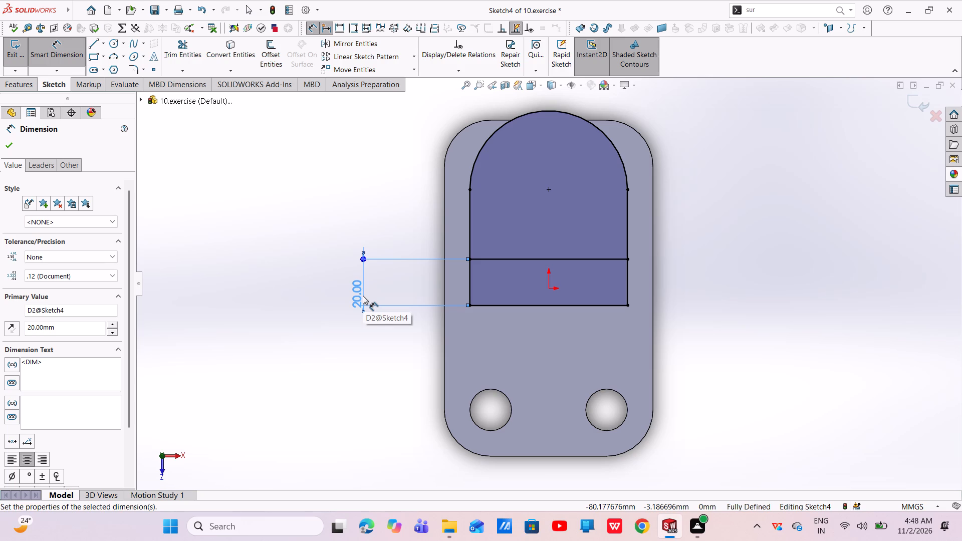
left_click(4, 144)
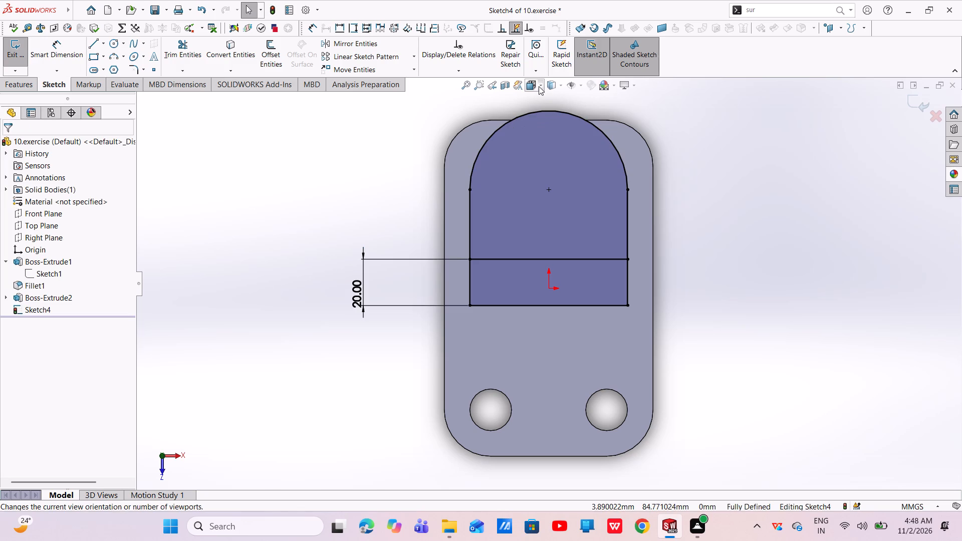
Begin an extruded cut from the sketch, starting at a 15 mm offset from the sketch plane.
left_click(540, 86)
left_click(587, 113)
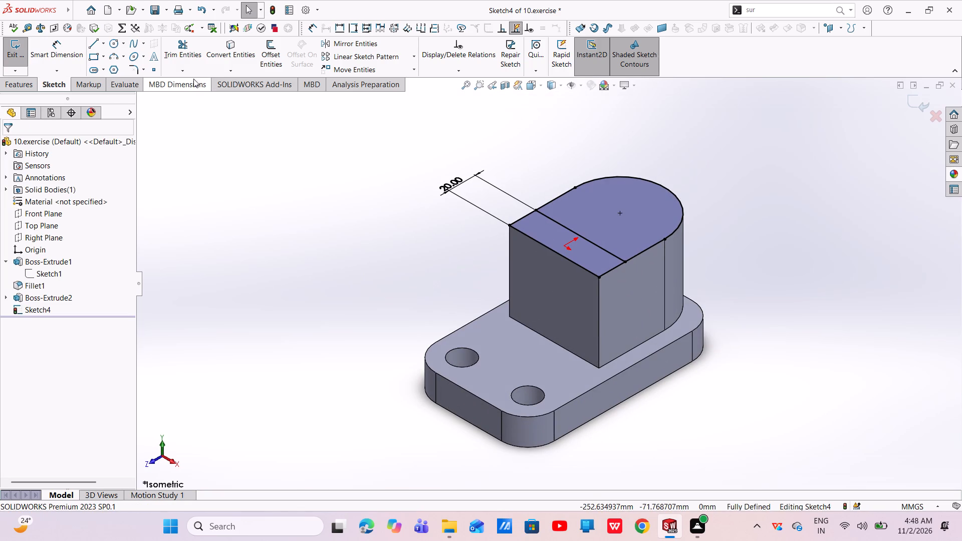
left_click(5, 87)
left_click(170, 59)
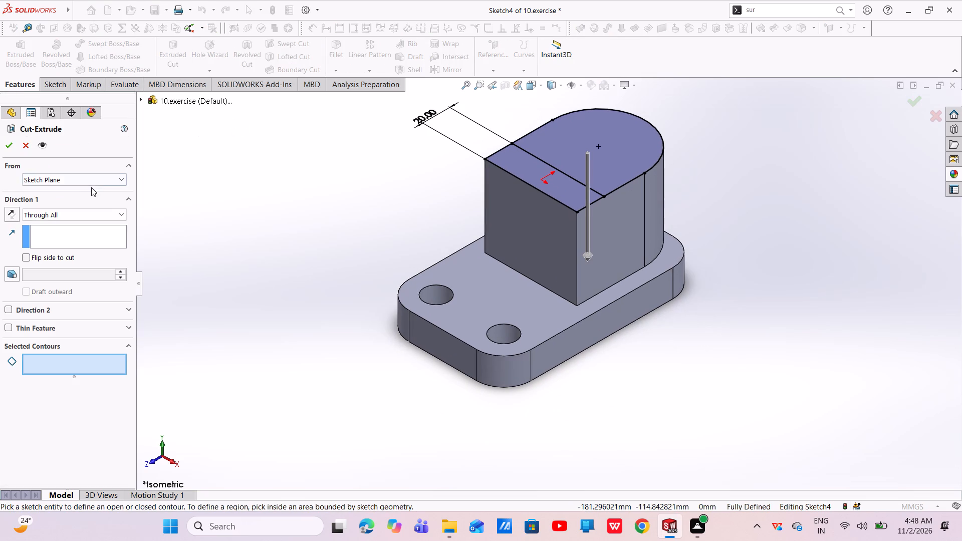
left_click(100, 177)
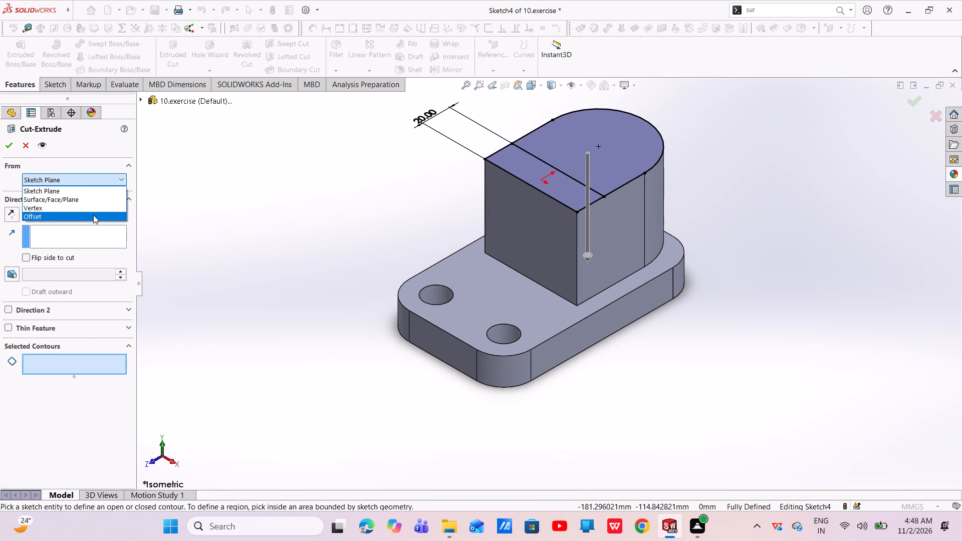
left_click(93, 215)
left_click_drag(88, 204, 18, 199)
key("BackSpace")
type("15")
key("Return")
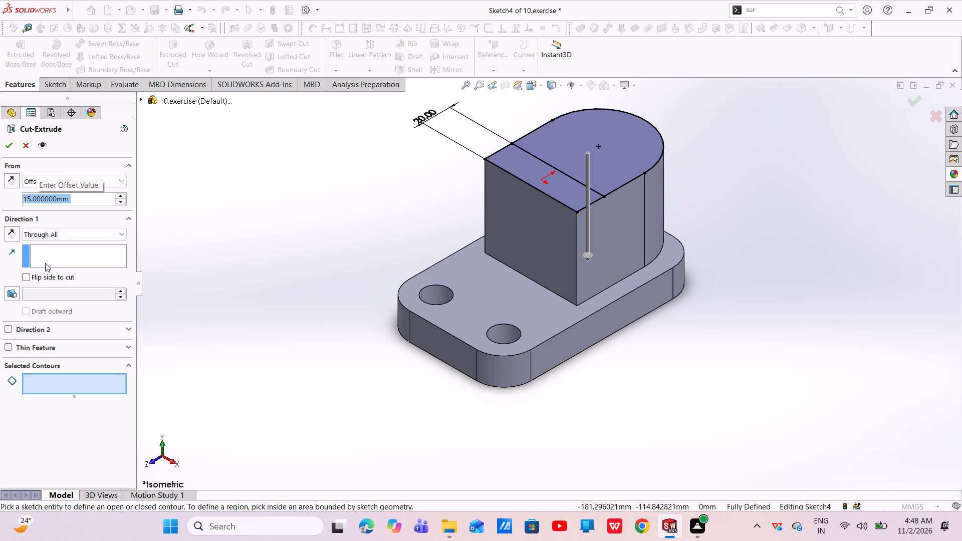
Cut the rounded region beyond the dividing line to a blind depth of 30 mm, with the start offset reversed down into the boss.
left_click(36, 234)
left_click(35, 244)
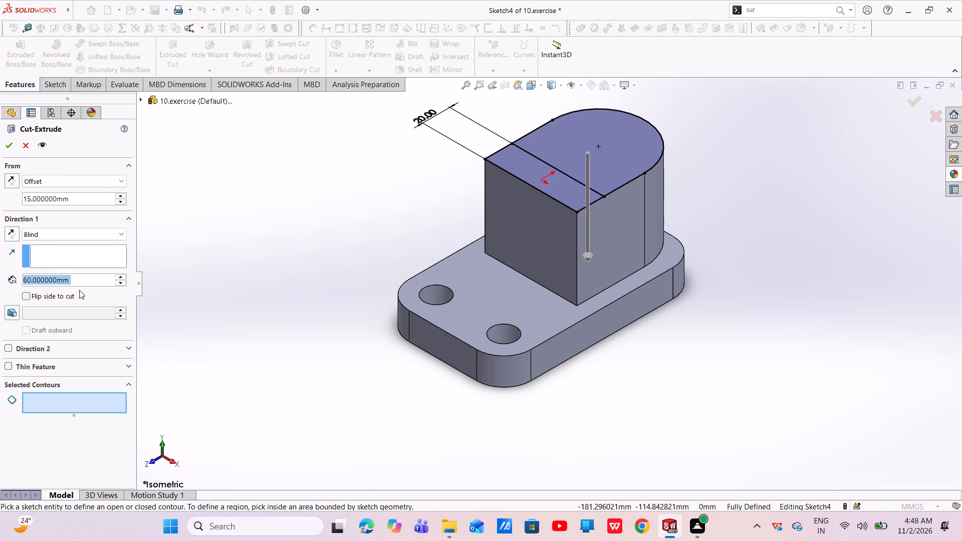
double_click(119, 284)
left_click(119, 284)
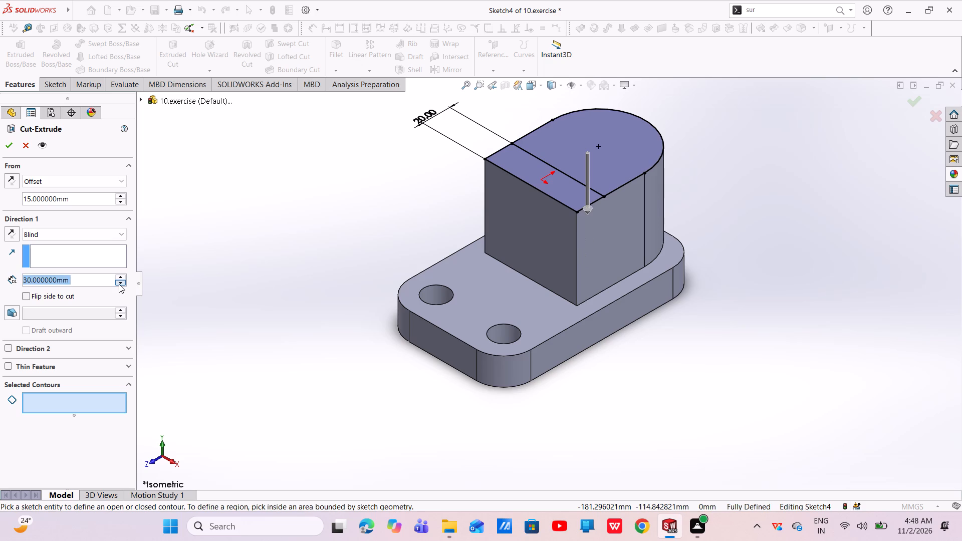
left_click(119, 284)
left_click(119, 276)
left_click(595, 162)
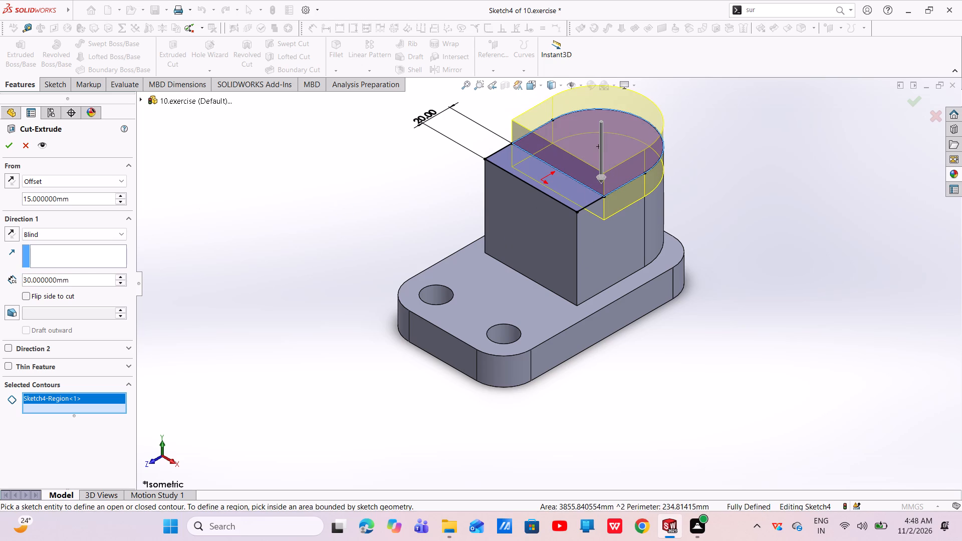
left_click(10, 185)
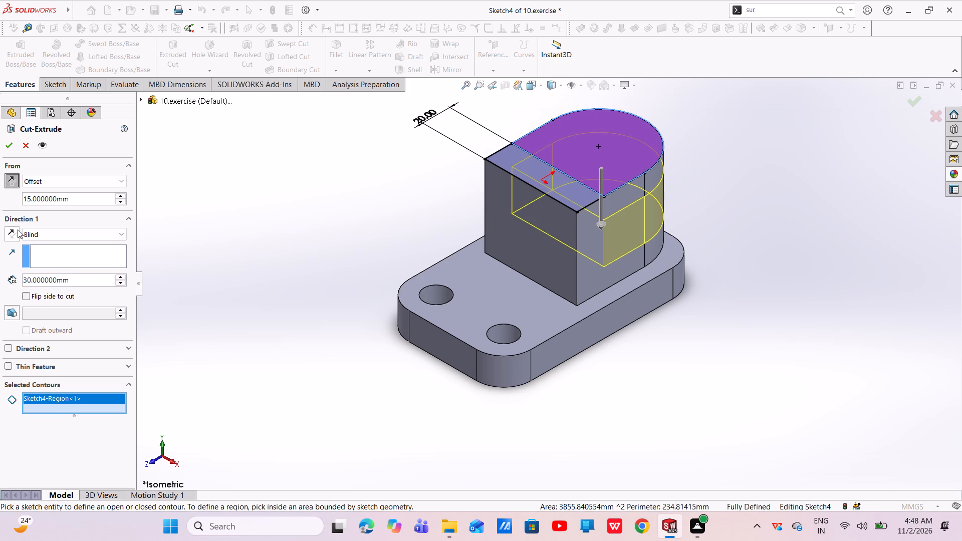
left_click(13, 234)
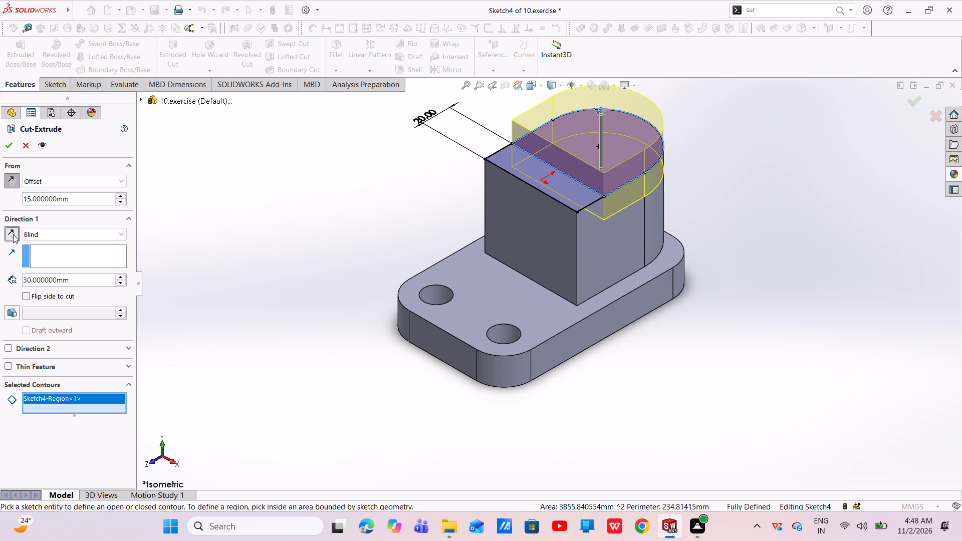
left_click(13, 234)
left_click(6, 147)
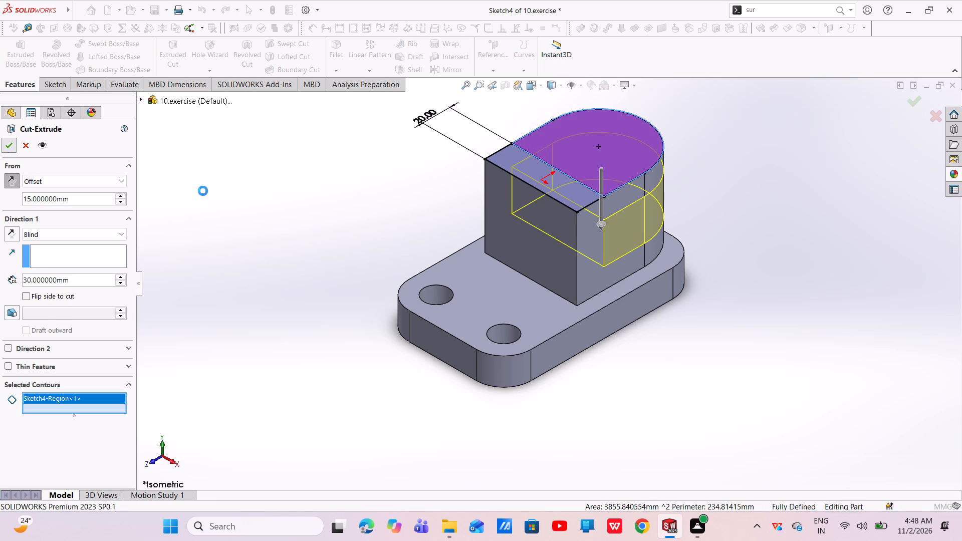
Examine the slotted boss and the base plate from several sides.
middle_click_drag(624, 225, 553, 291)
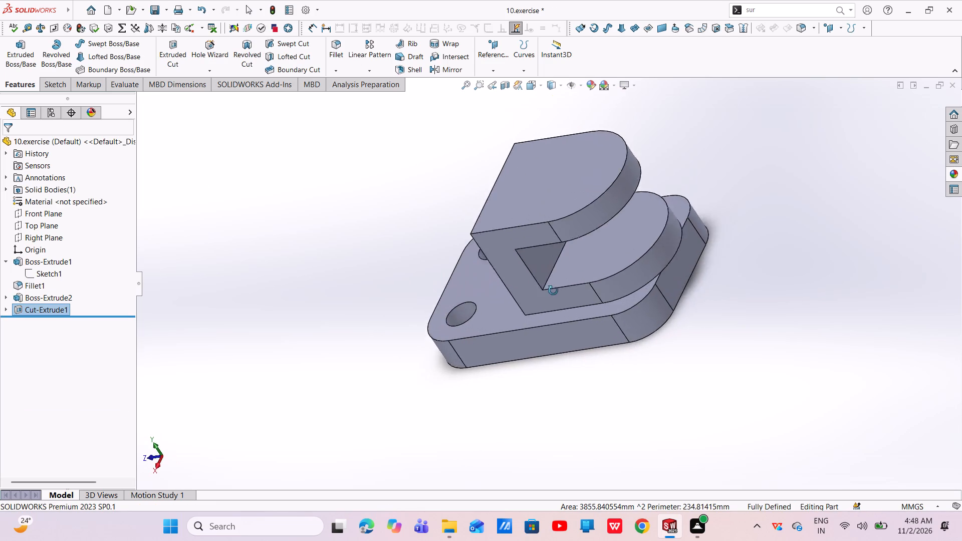
middle_click_drag(553, 291, 558, 293)
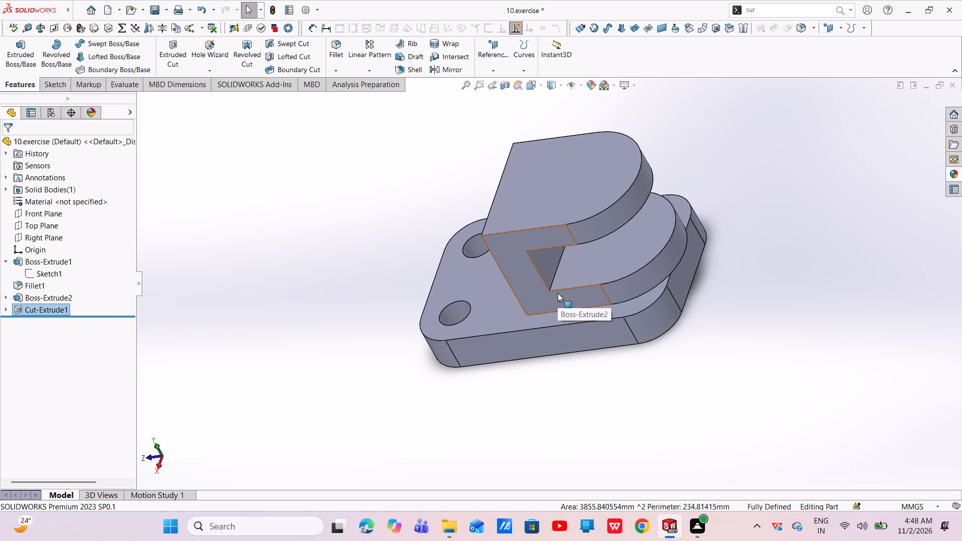
scroll(577, 221, "down", 4)
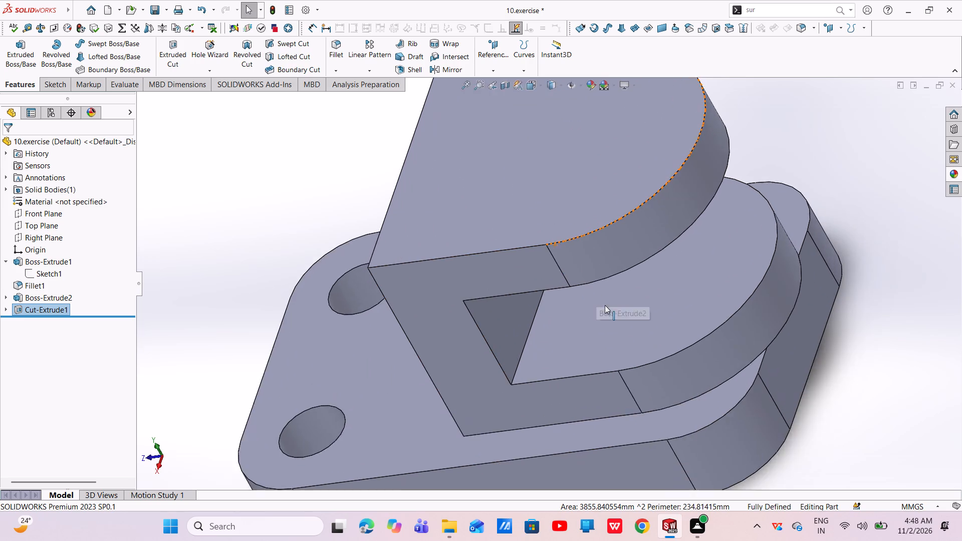
scroll(602, 302, "up", 4)
middle_click_drag(603, 295, 504, 305)
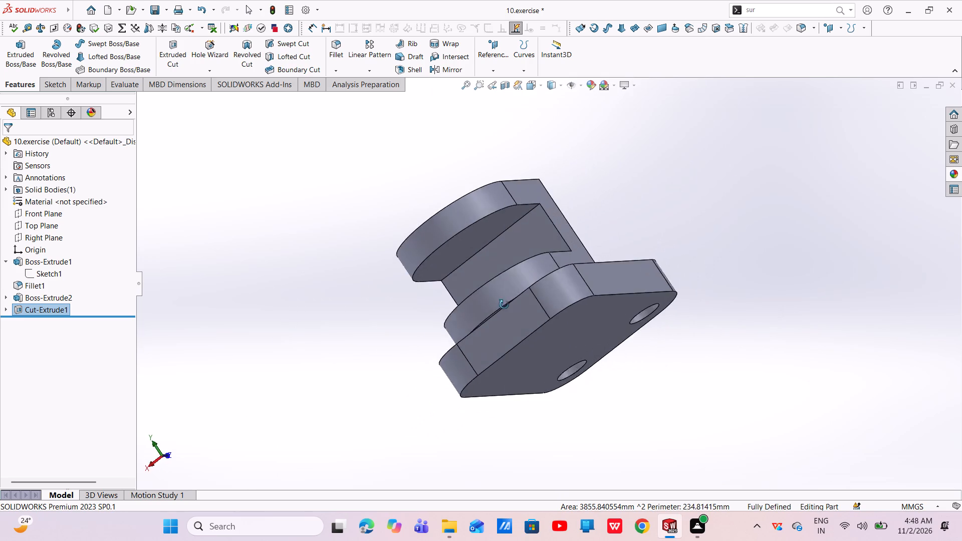
middle_click_drag(504, 305, 583, 406)
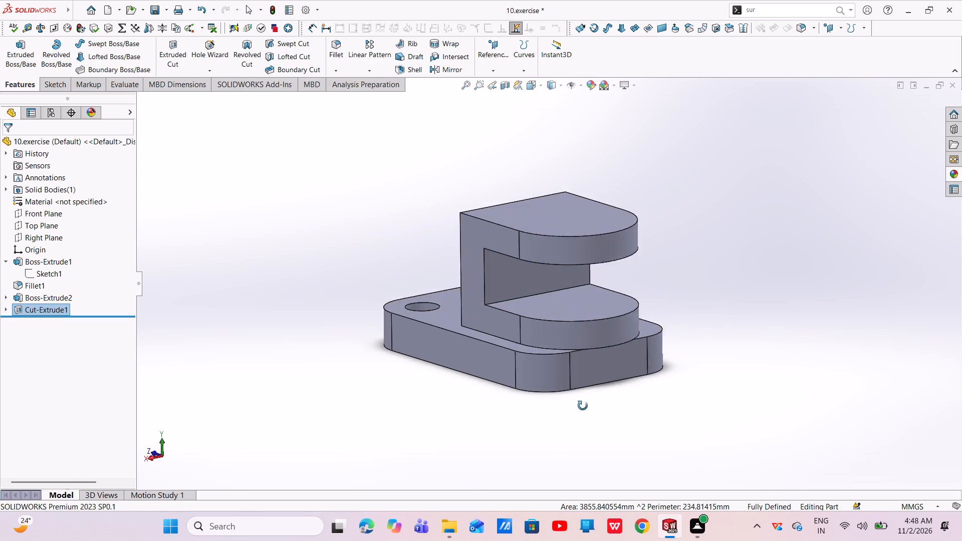
middle_click_drag(583, 406, 623, 453)
scroll(501, 364, "up", 2)
scroll(460, 291, "down", 2)
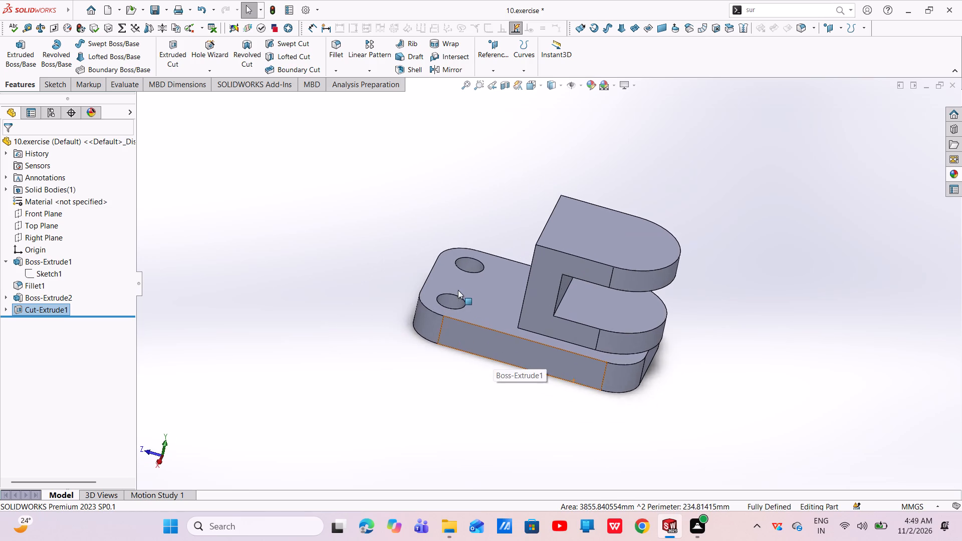
scroll(458, 290, "down", 1)
scroll(468, 321, "up", 4)
middle_click_drag(504, 341, 491, 359)
scroll(491, 359, "up", 1)
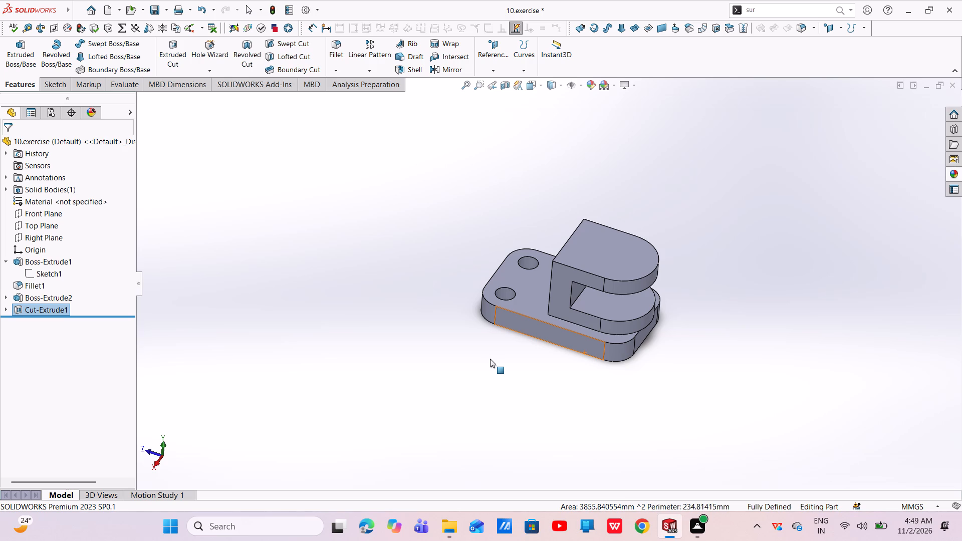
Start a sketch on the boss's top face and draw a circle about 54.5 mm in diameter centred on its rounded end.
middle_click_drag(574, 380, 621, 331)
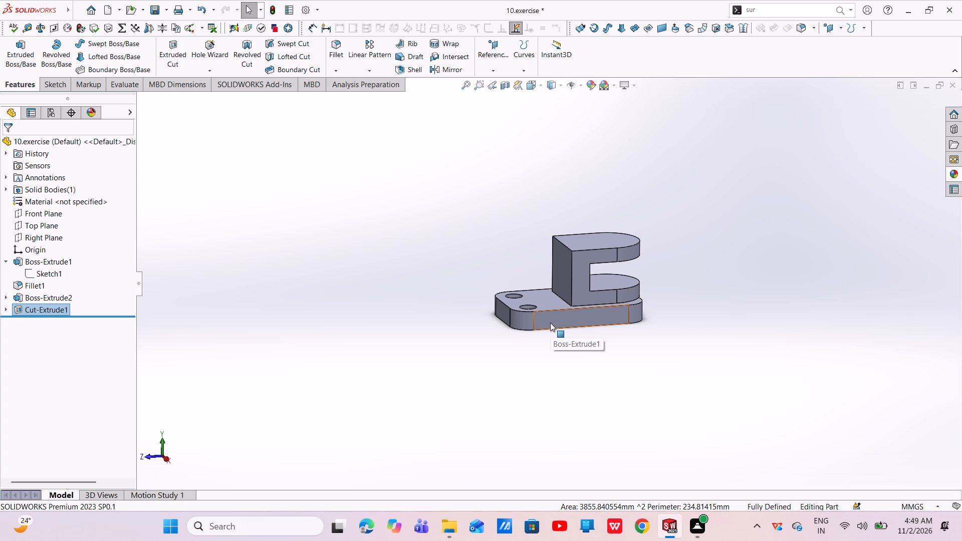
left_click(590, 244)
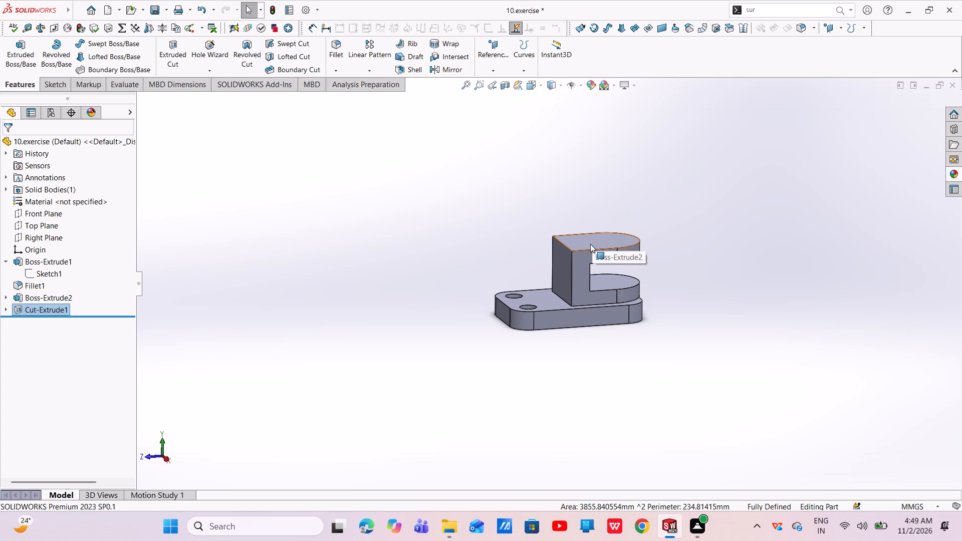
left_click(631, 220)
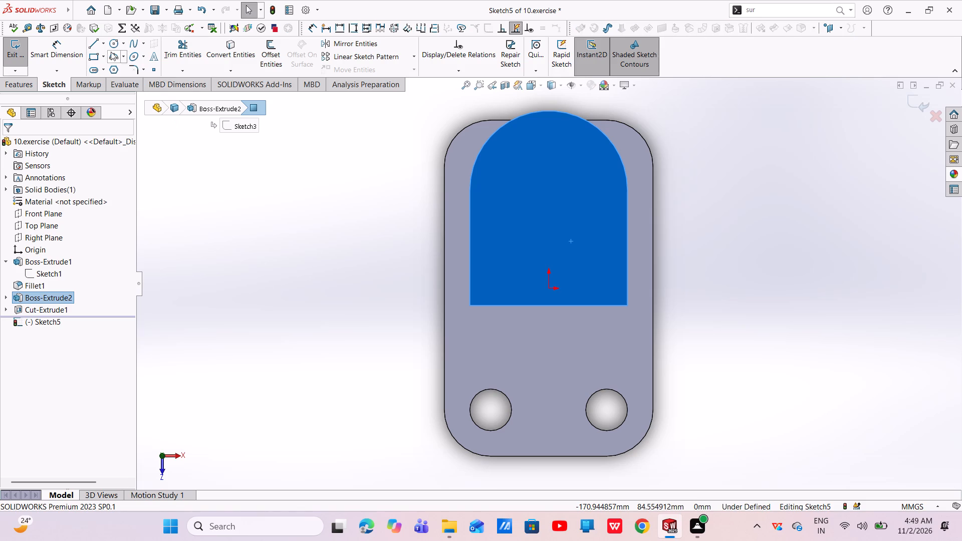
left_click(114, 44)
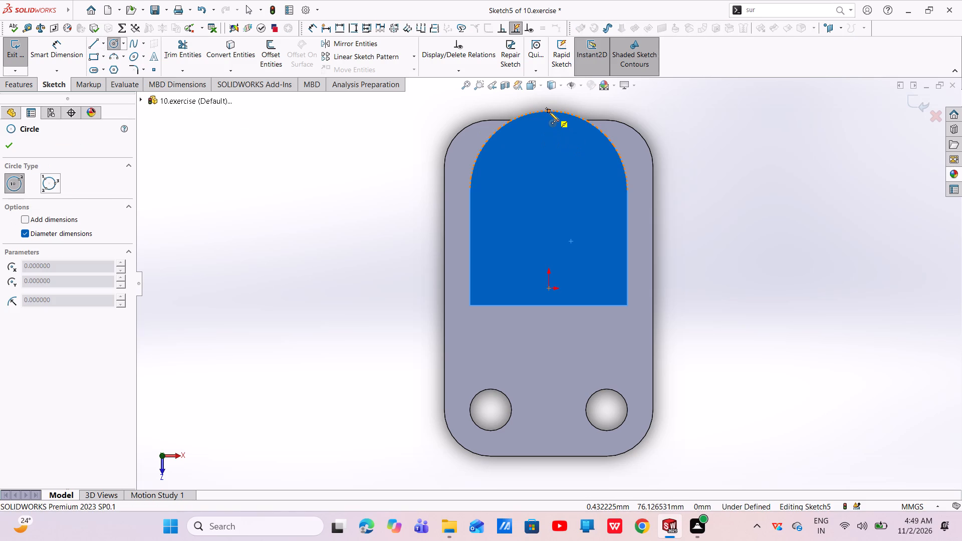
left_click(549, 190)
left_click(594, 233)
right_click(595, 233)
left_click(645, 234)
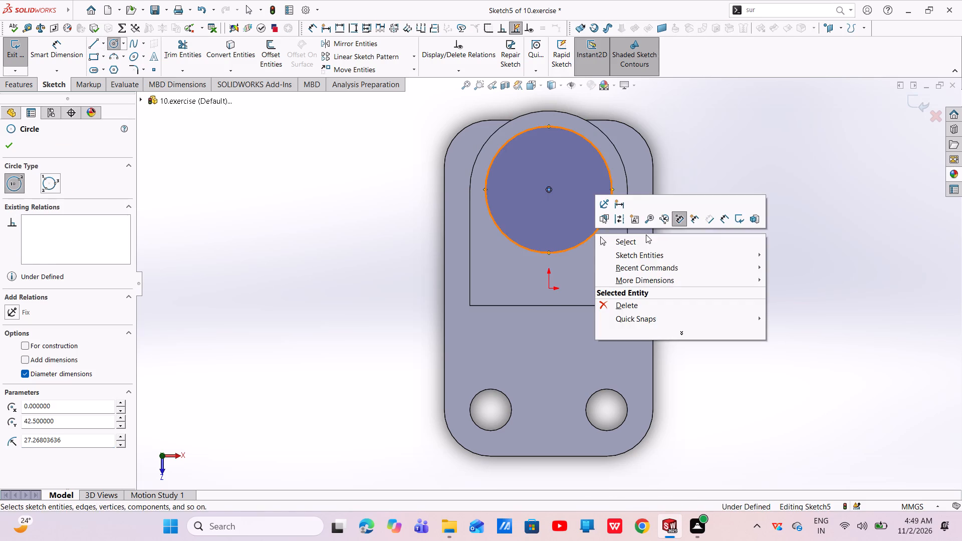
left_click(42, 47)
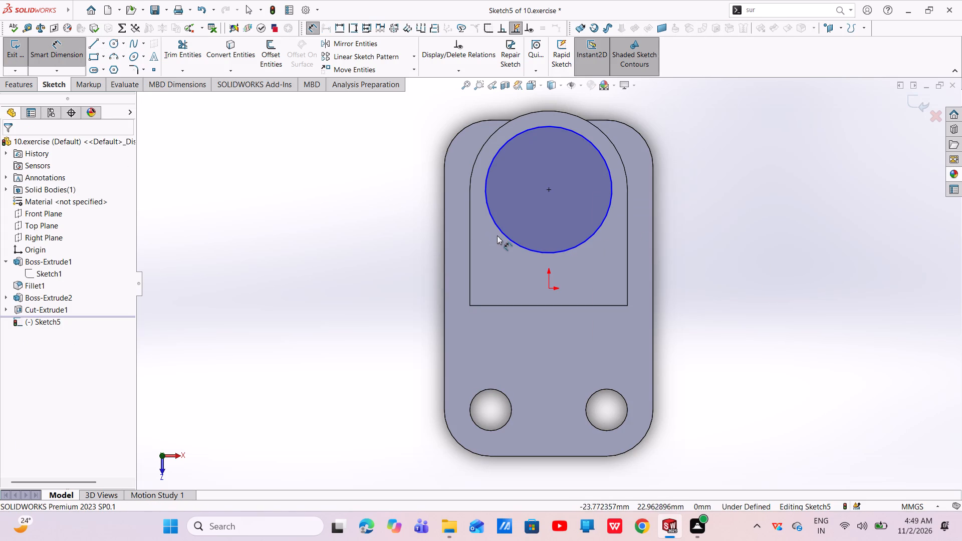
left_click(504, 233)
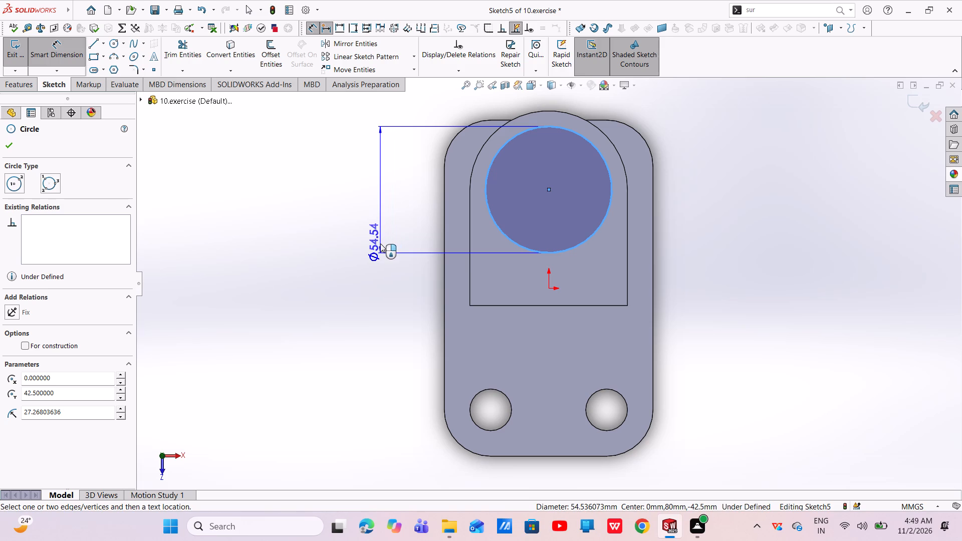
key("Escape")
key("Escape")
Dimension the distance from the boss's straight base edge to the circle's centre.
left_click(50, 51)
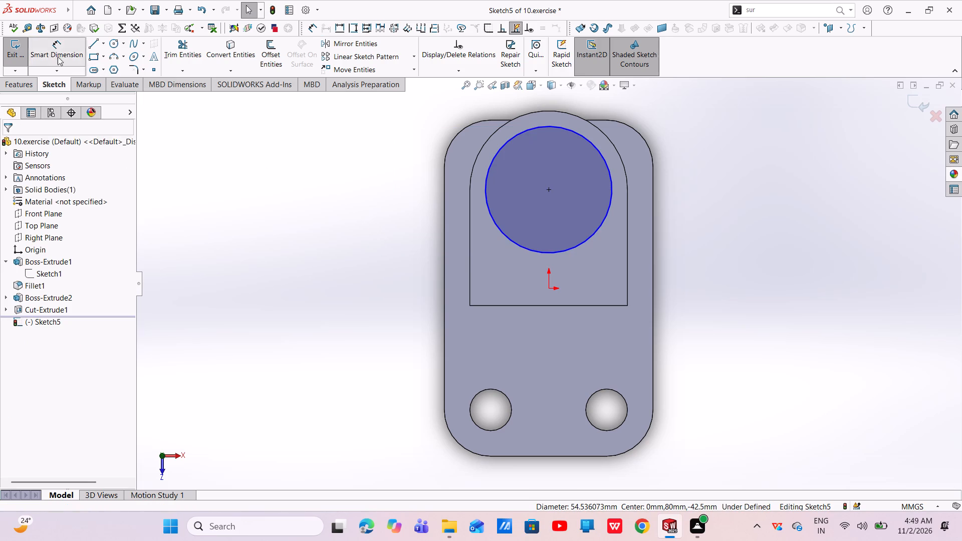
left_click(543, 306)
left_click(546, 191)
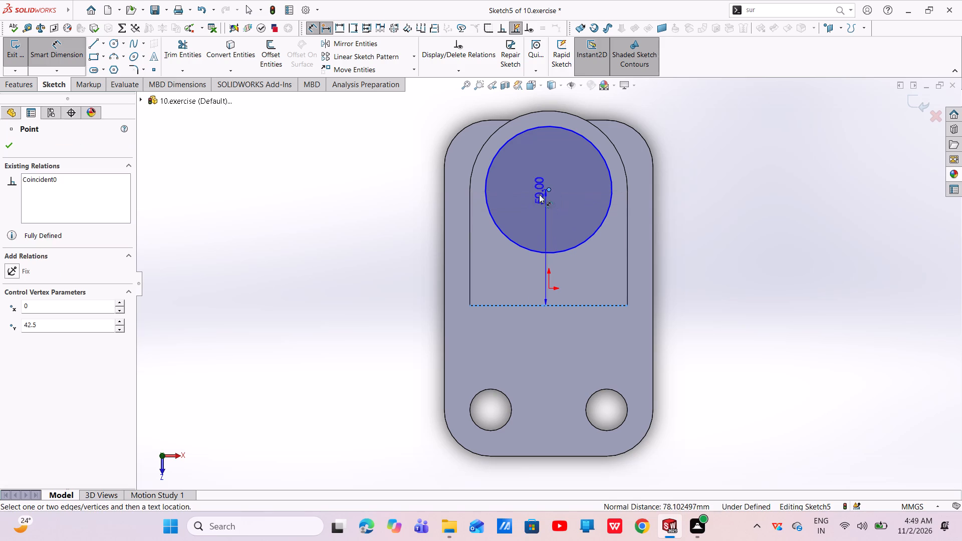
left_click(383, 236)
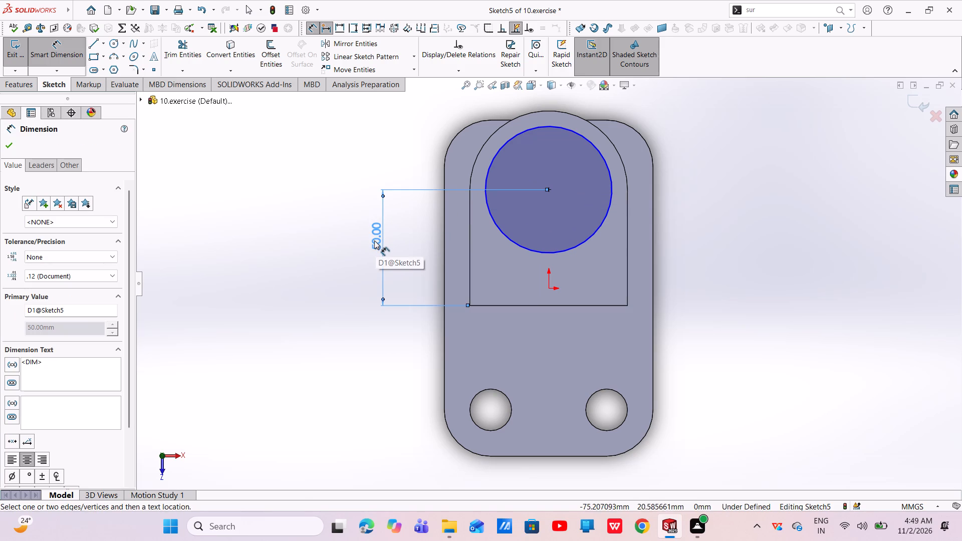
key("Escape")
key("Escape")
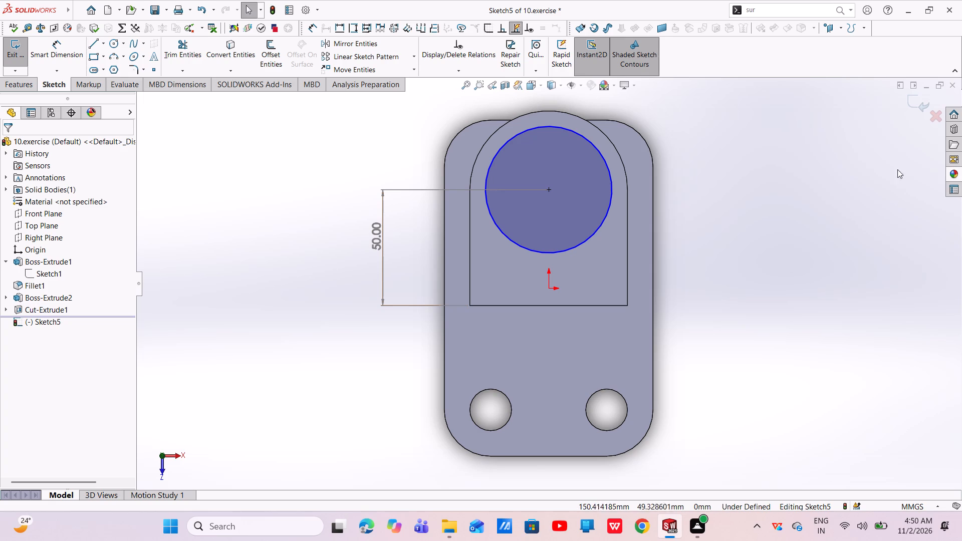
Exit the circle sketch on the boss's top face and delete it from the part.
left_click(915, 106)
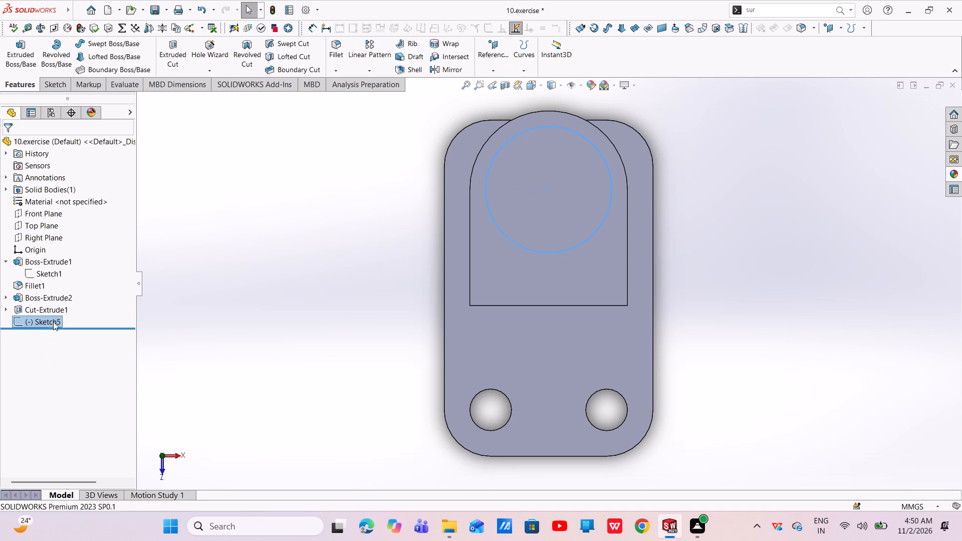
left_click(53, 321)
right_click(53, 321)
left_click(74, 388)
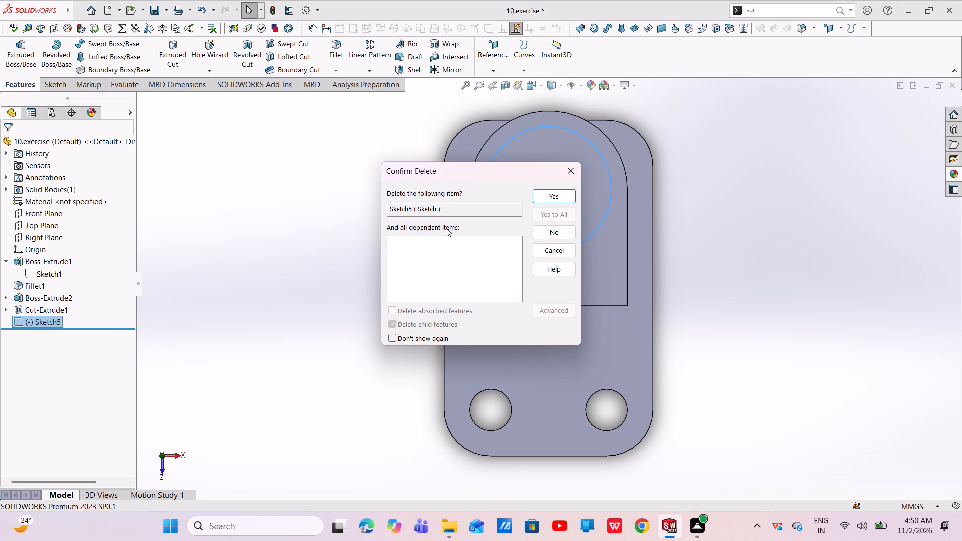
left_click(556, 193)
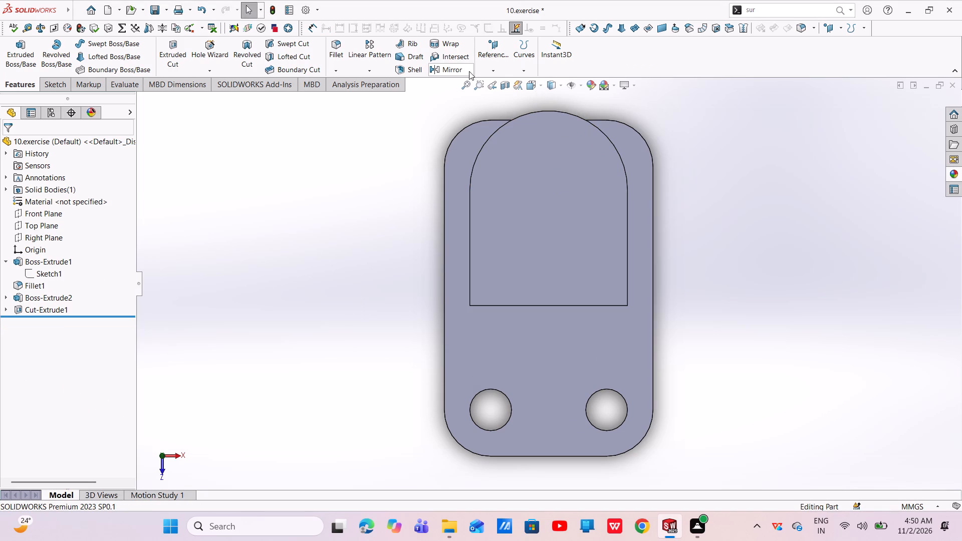
Create a reference plane offset 50 mm from the Front Plane, with the offset flipped toward the boss's rounded end.
left_click(501, 68)
left_click(497, 82)
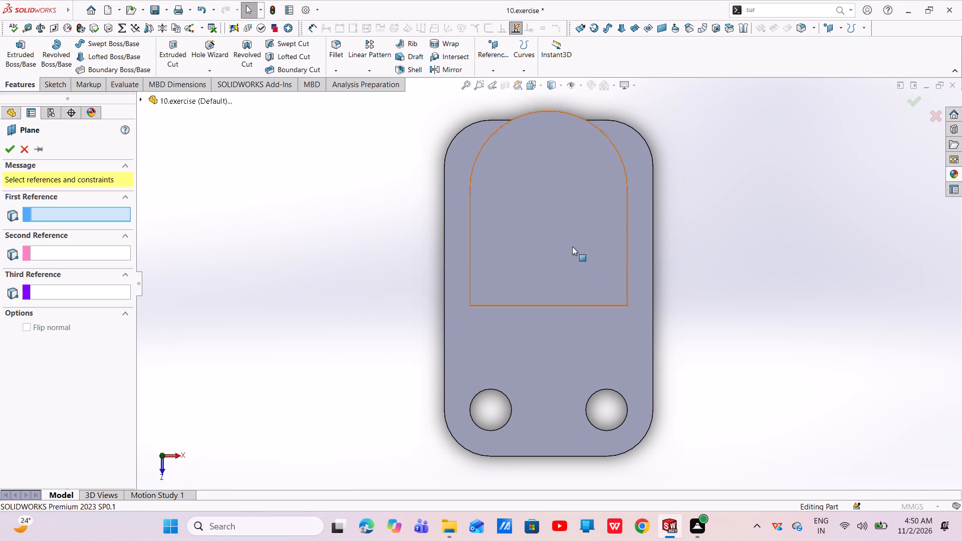
left_click(168, 103)
left_click(176, 173)
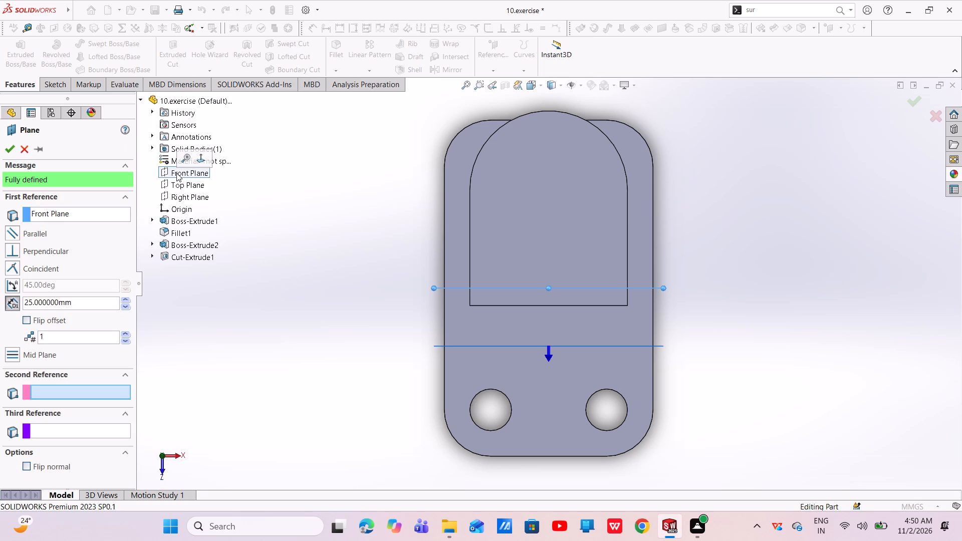
middle_click_drag(558, 425, 552, 313)
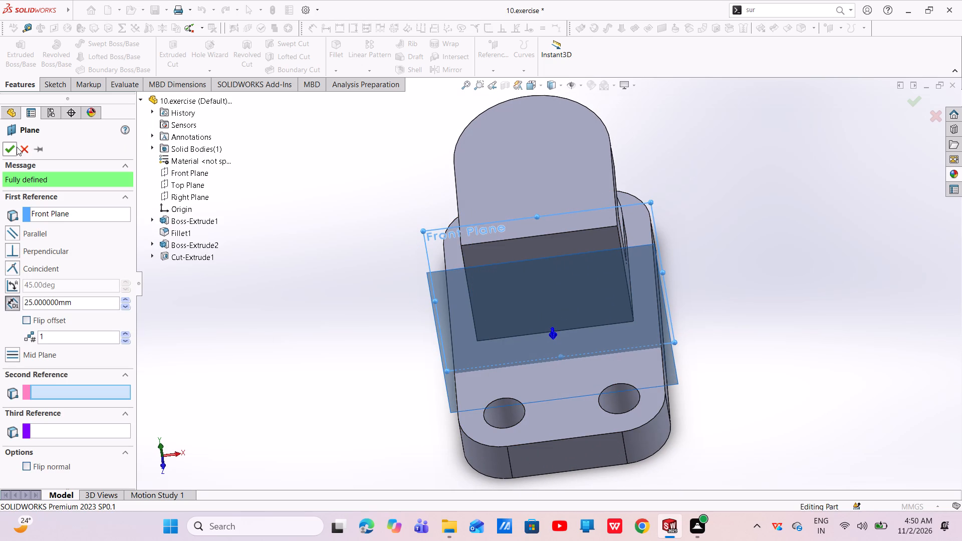
left_click(25, 320)
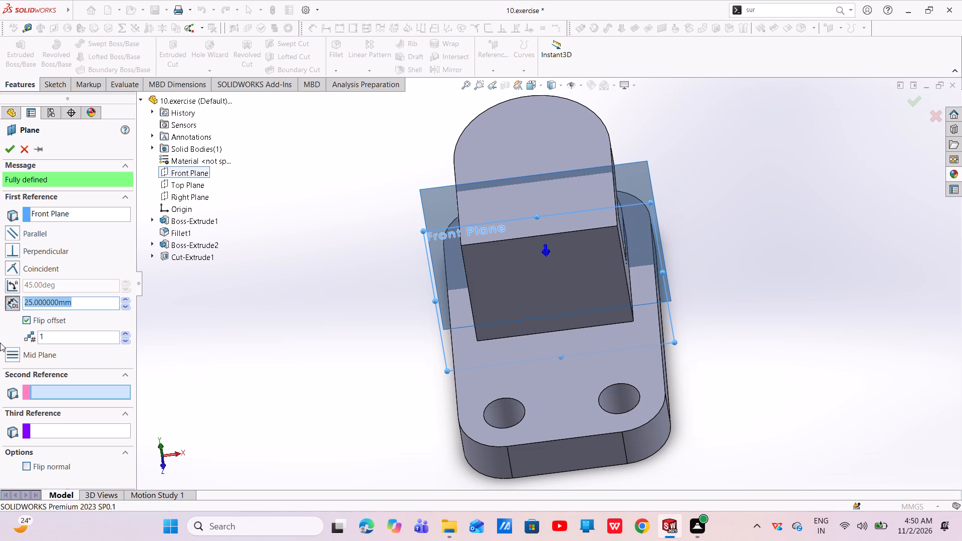
key("BackSpace")
key("5")
key("0")
key("Return")
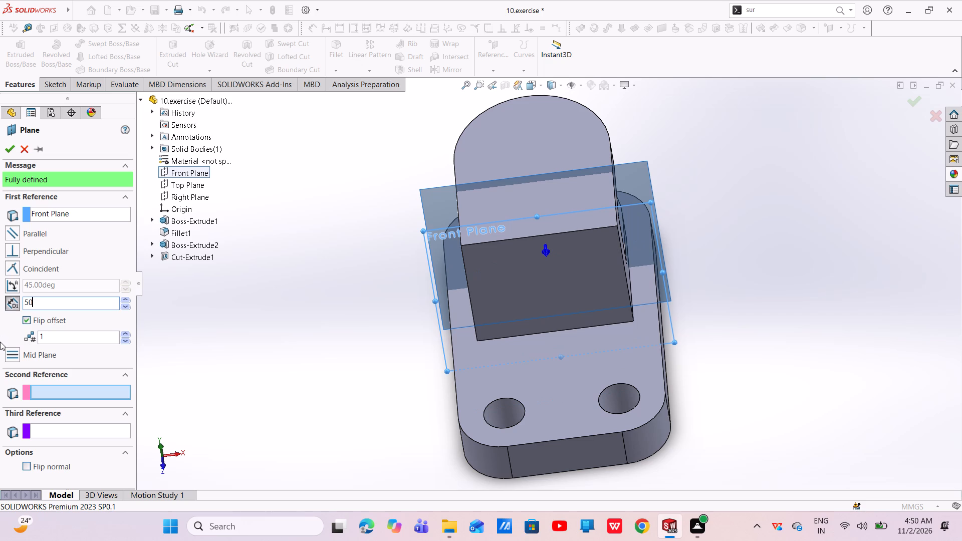
left_click(10, 154)
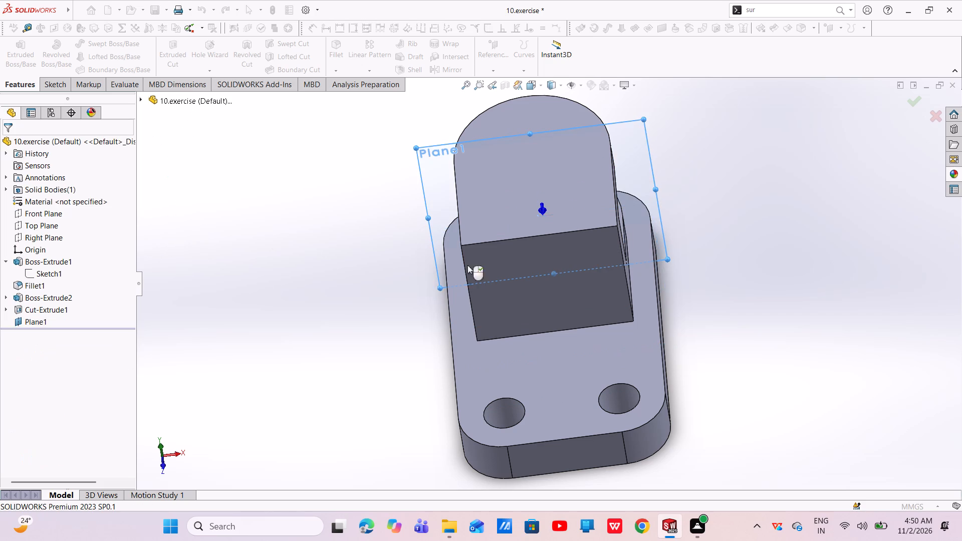
Start a sketch on the new plane and draw a vertical centerline about 41 mm up from the boss's top edge midpoint.
left_click(645, 191)
left_click(692, 160)
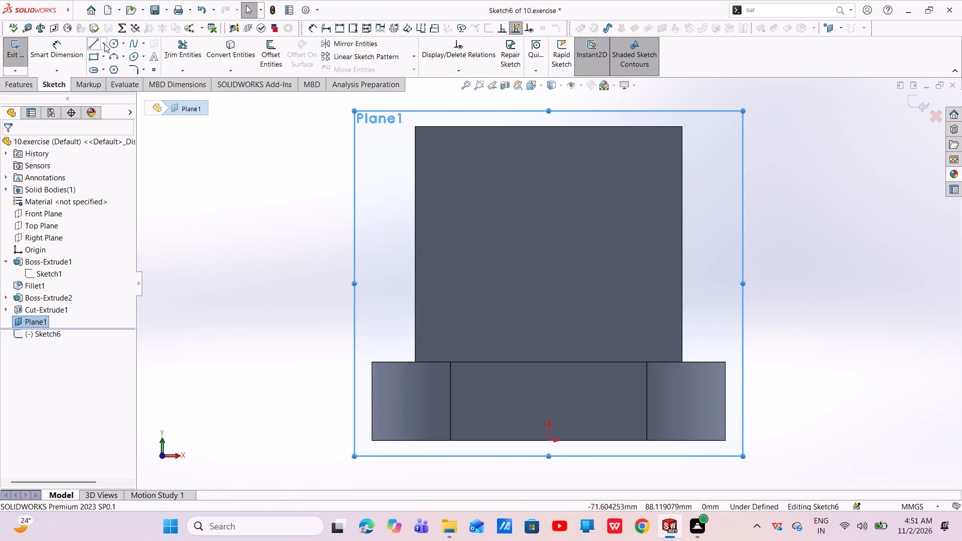
left_click(104, 44)
left_click(107, 68)
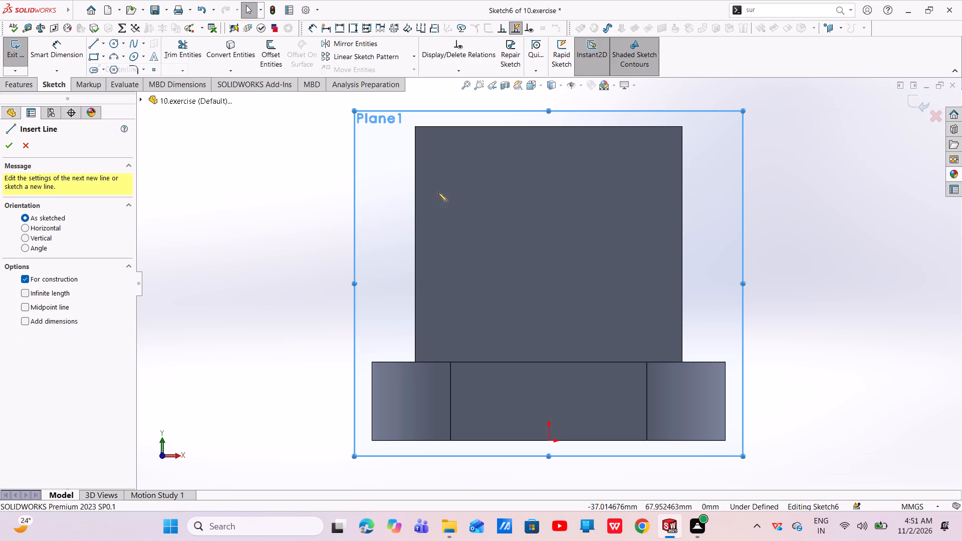
scroll(536, 204, "up", 2)
left_click(547, 176)
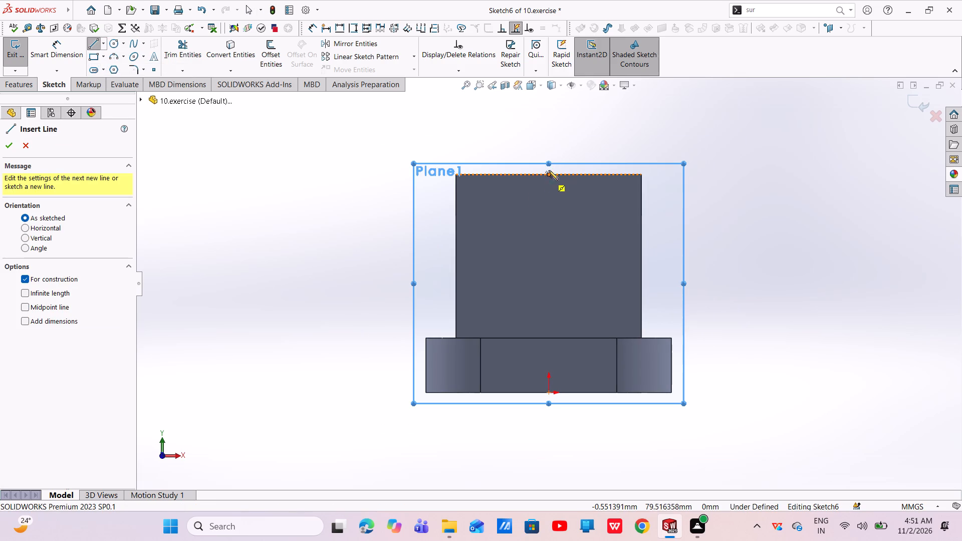
scroll(548, 116, "up", 1)
left_click(549, 100)
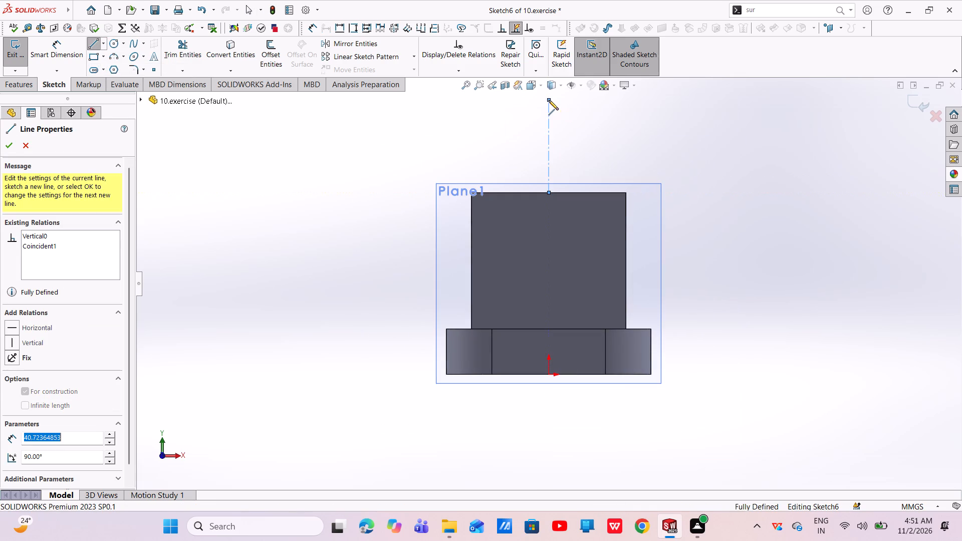
right_click(549, 100)
left_click(590, 109)
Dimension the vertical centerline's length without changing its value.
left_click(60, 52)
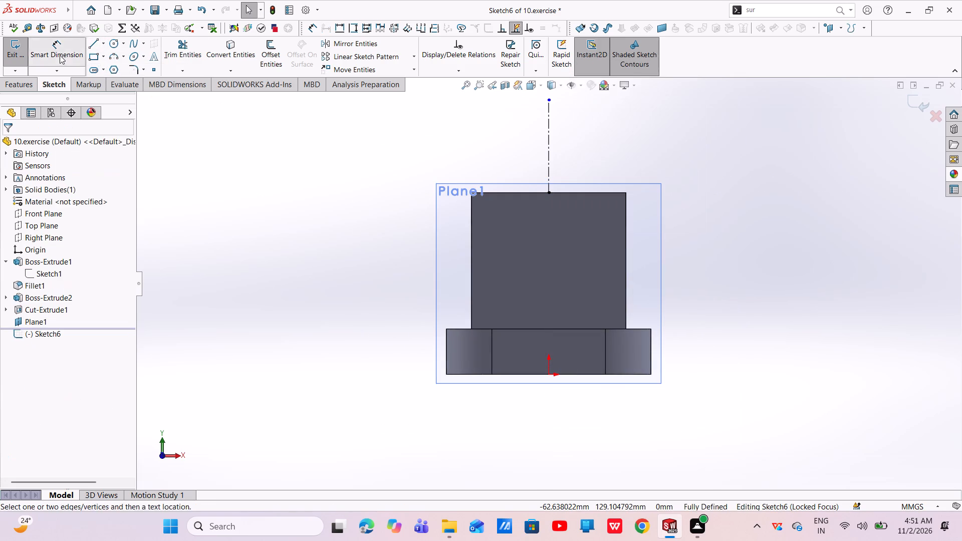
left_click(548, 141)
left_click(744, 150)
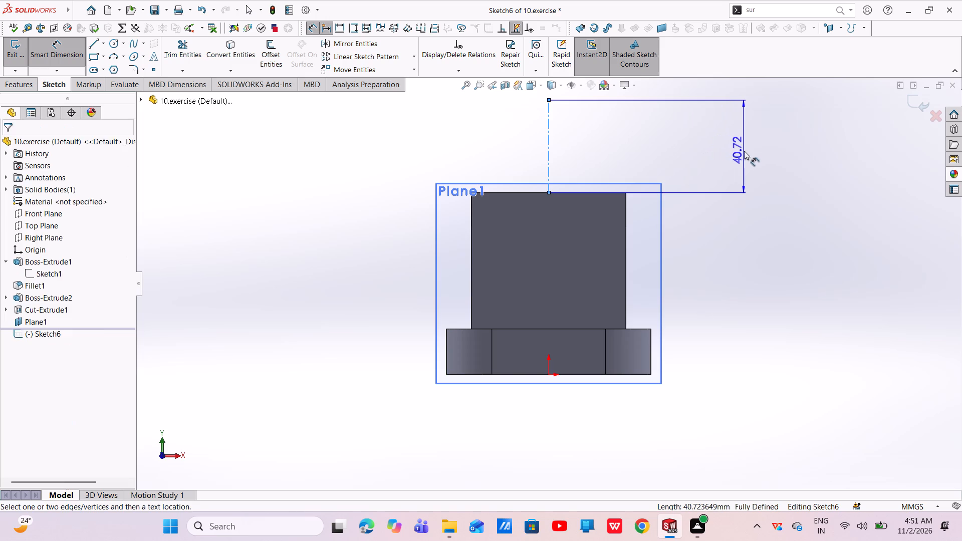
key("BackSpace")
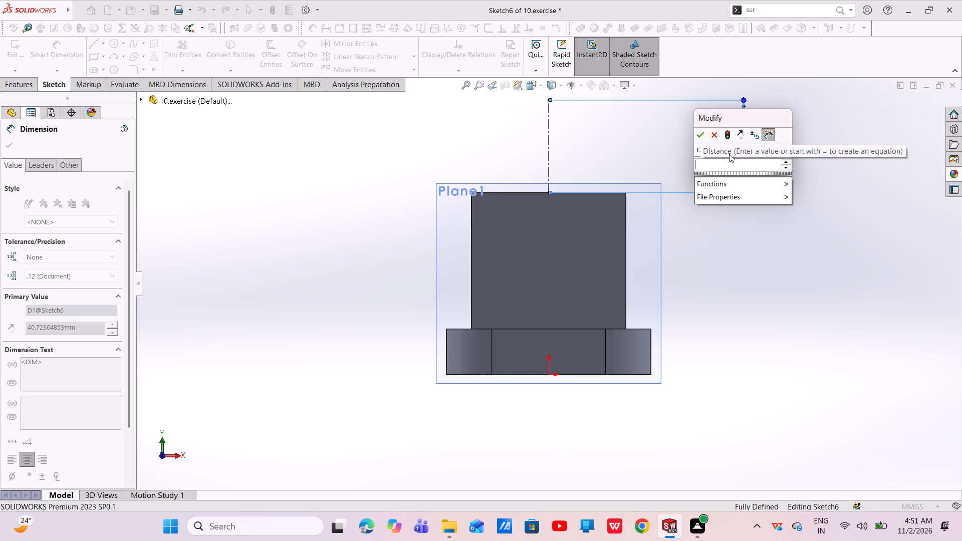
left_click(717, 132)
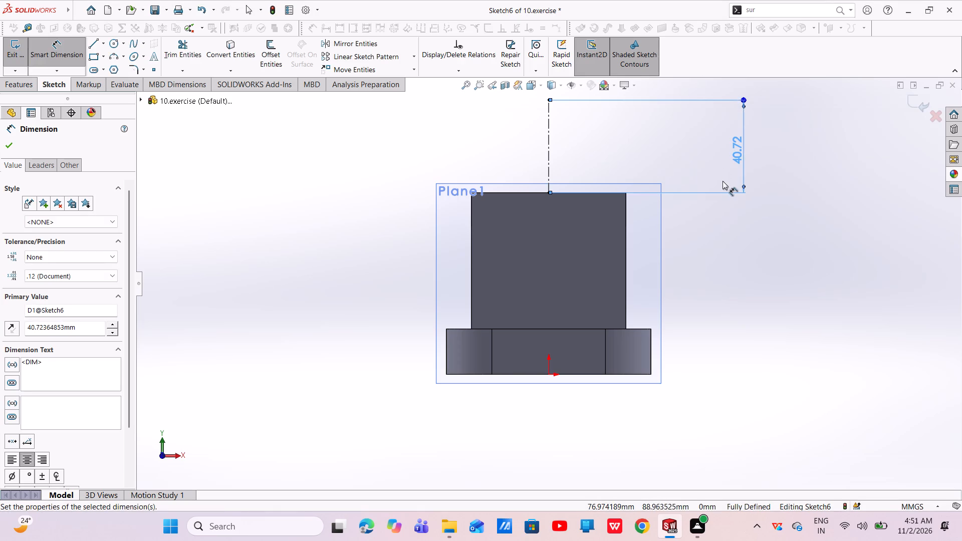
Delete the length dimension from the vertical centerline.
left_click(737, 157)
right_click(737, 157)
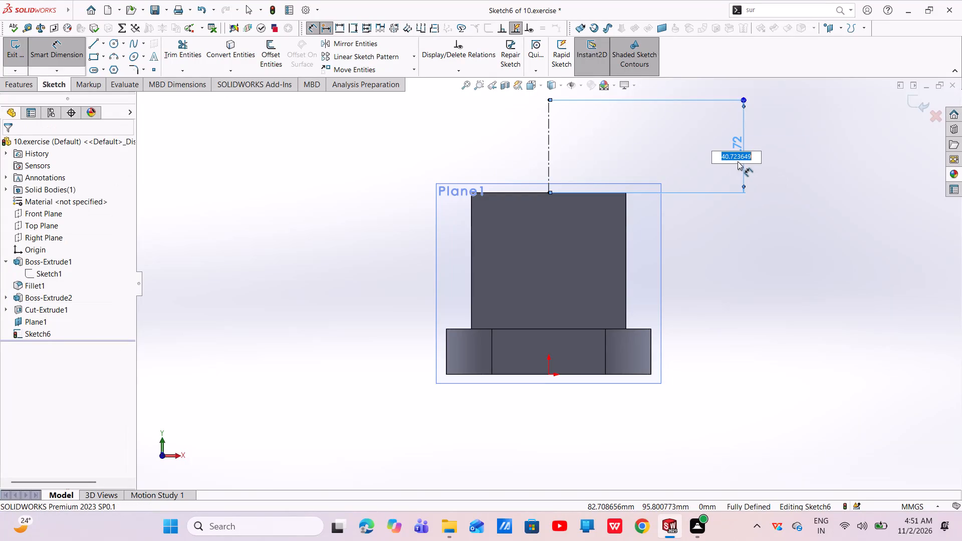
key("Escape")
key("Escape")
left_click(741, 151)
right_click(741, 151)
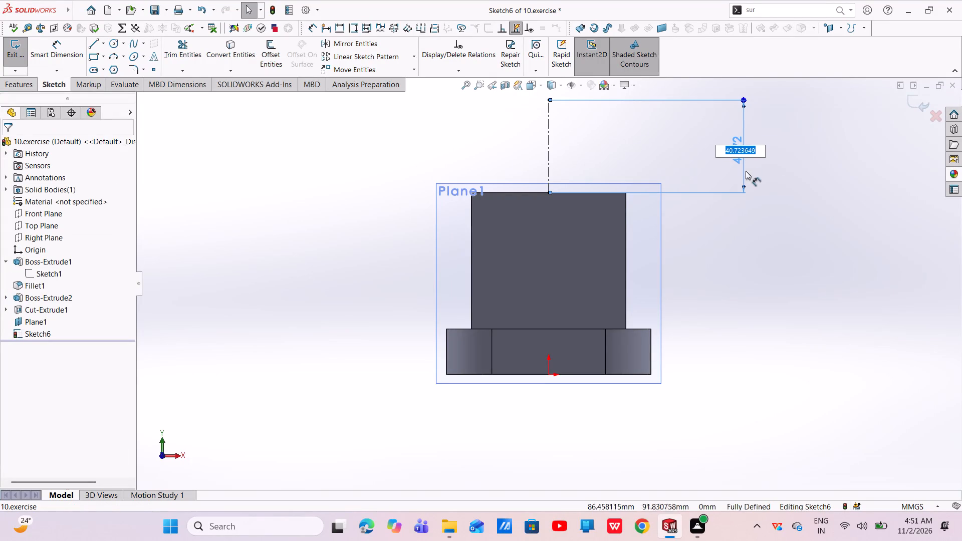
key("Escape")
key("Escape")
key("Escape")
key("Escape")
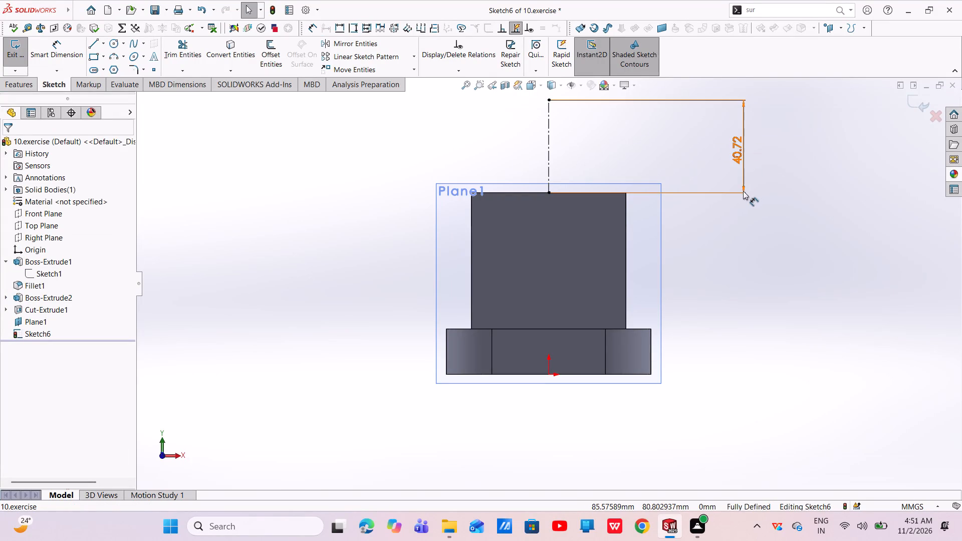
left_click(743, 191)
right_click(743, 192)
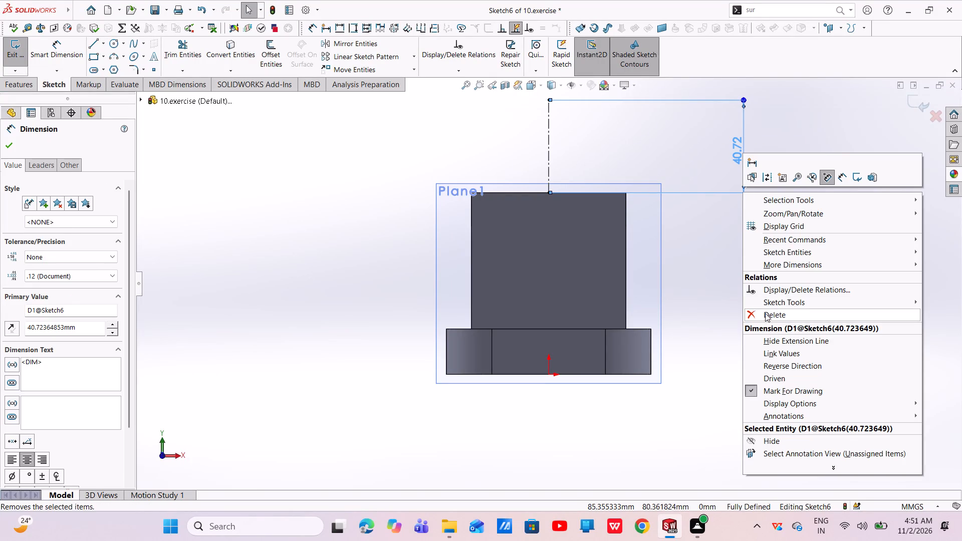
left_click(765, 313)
Convert the vertical centerline above the boss into a solid sketch line.
left_click(550, 137)
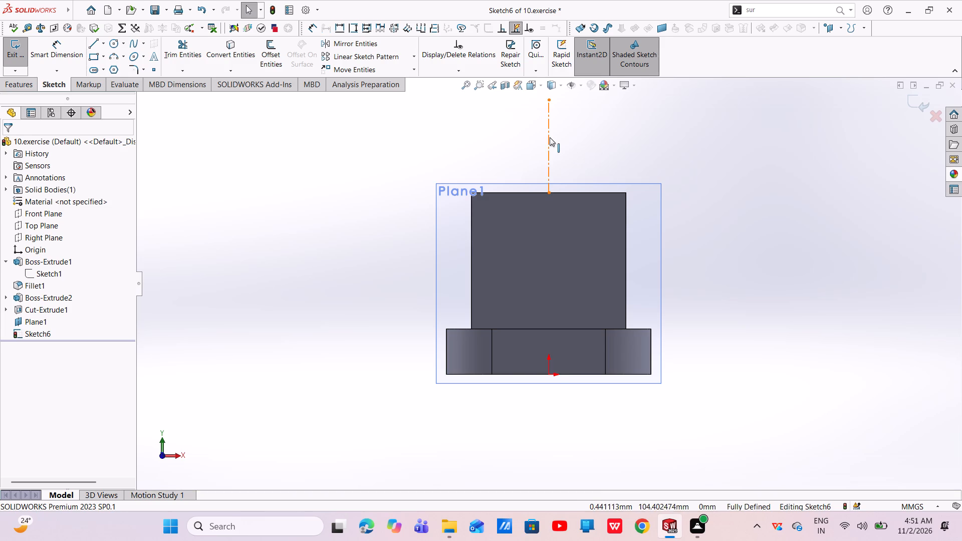
left_click(596, 108)
key("Escape")
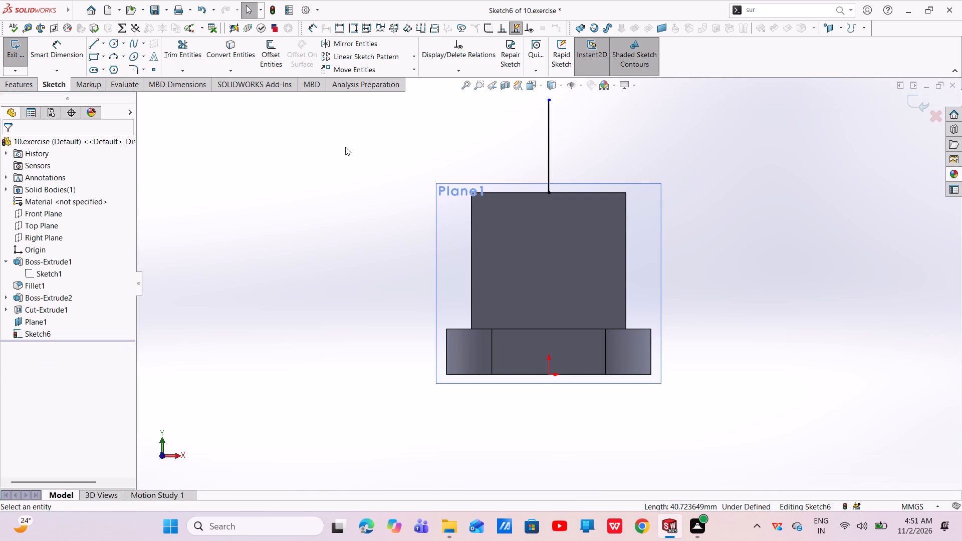
Close the profile with an about 15 mm horizontal top line, an about 43 mm slanted line and a base line along the boss's top edge.
left_click(95, 42)
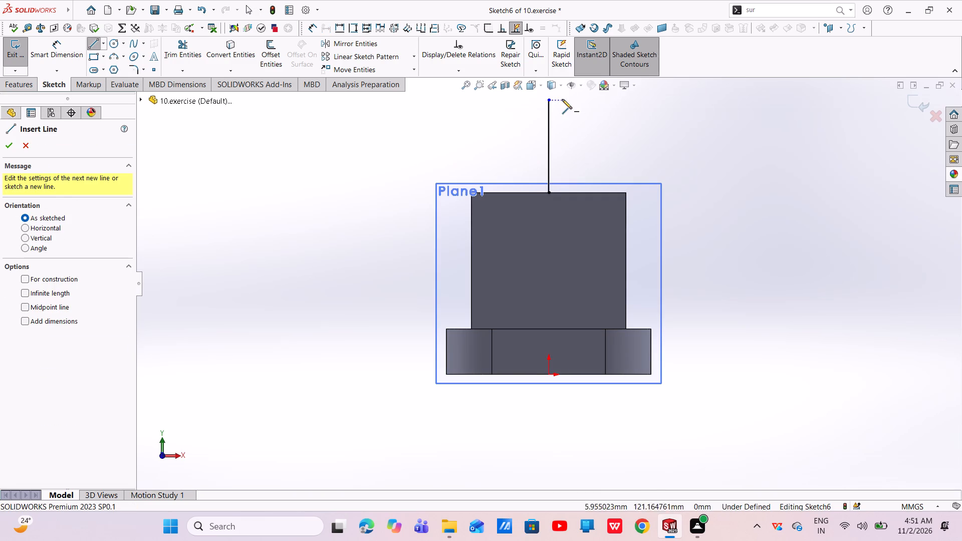
left_click(549, 100)
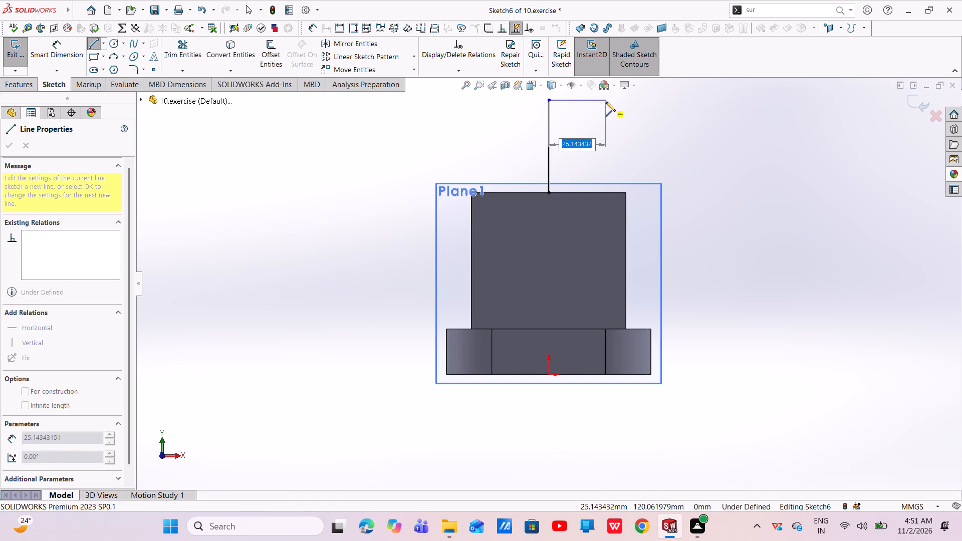
left_click(584, 100)
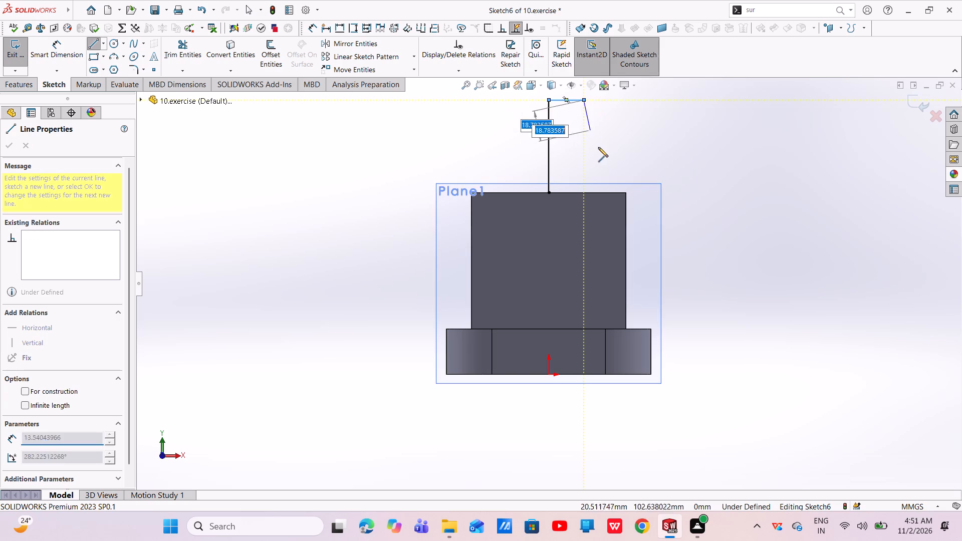
left_click(617, 192)
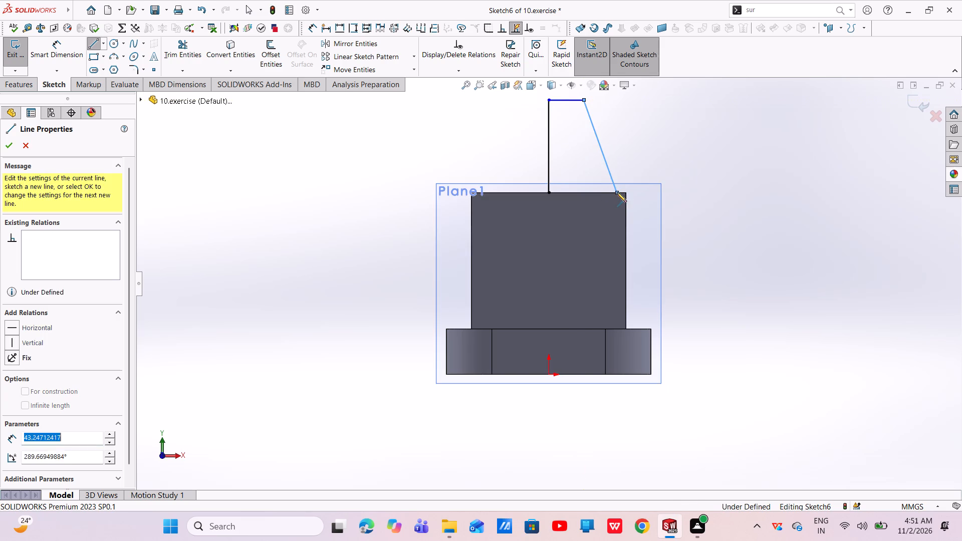
left_click(549, 190)
right_click(549, 190)
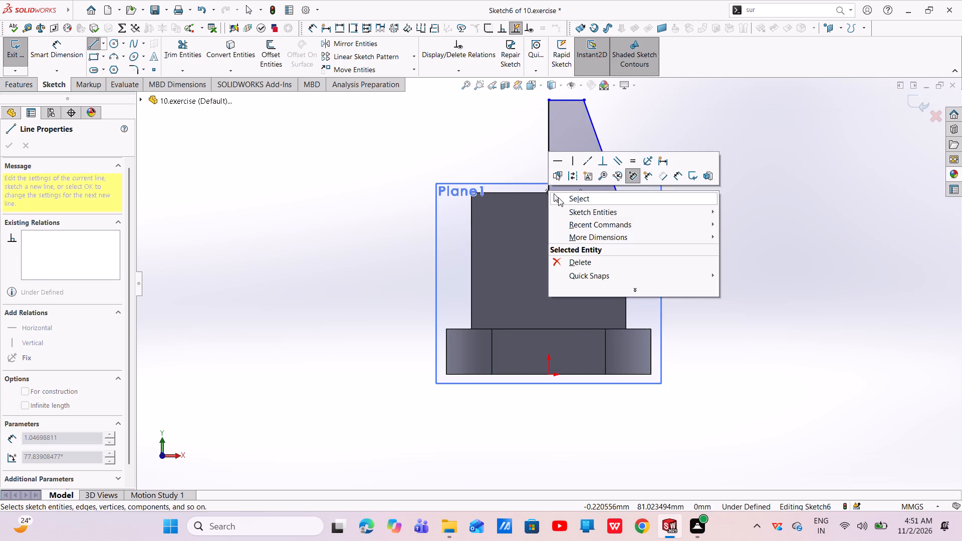
left_click(559, 198)
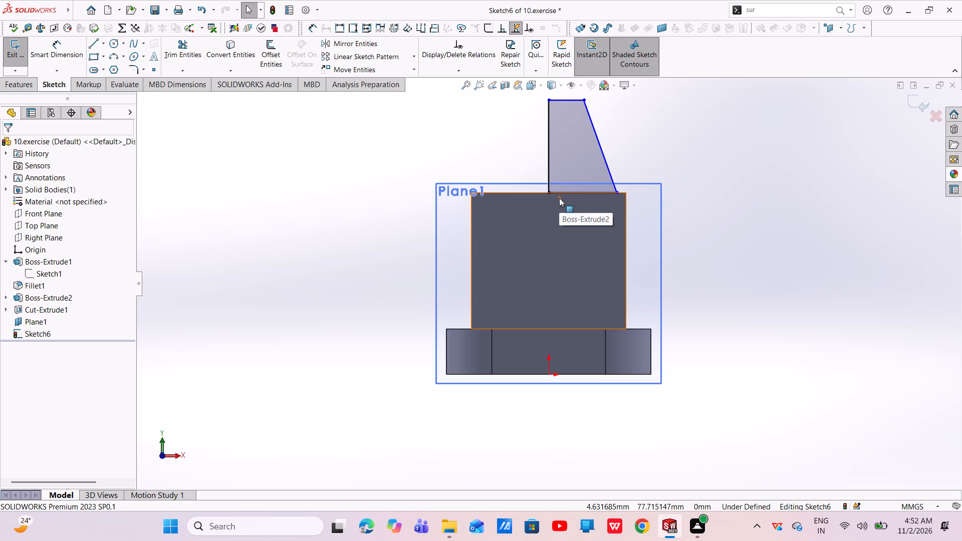
Dimension the profile's vertical line at 40 mm.
left_click(59, 48)
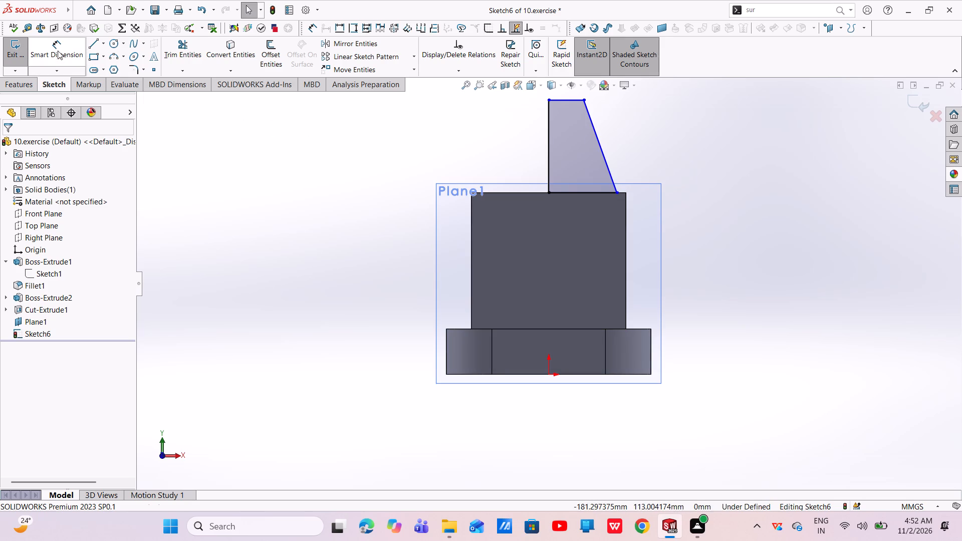
left_click(547, 158)
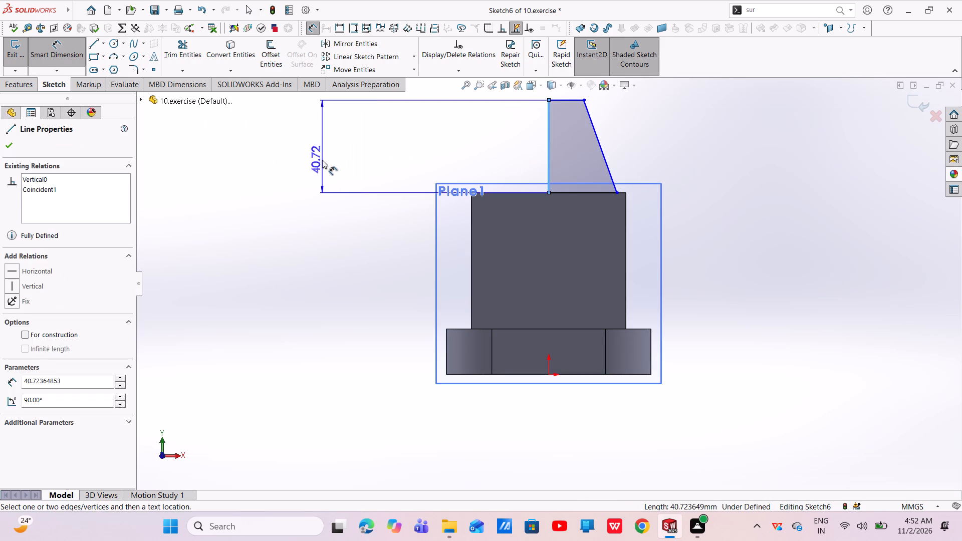
left_click(322, 160)
key("BackSpace")
type("40")
key("Return")
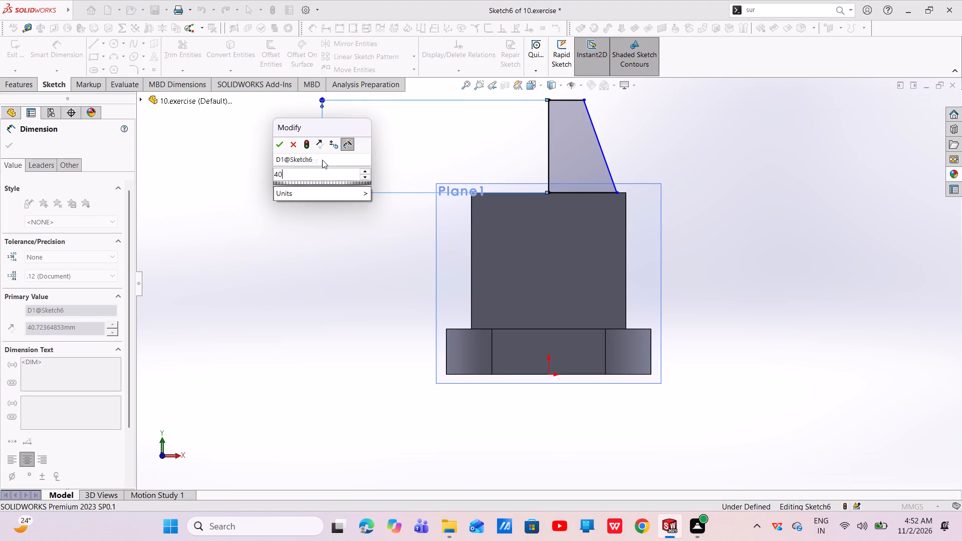
Dimension the profile's bottom line along the boss's top edge at 34 mm.
left_click(584, 193)
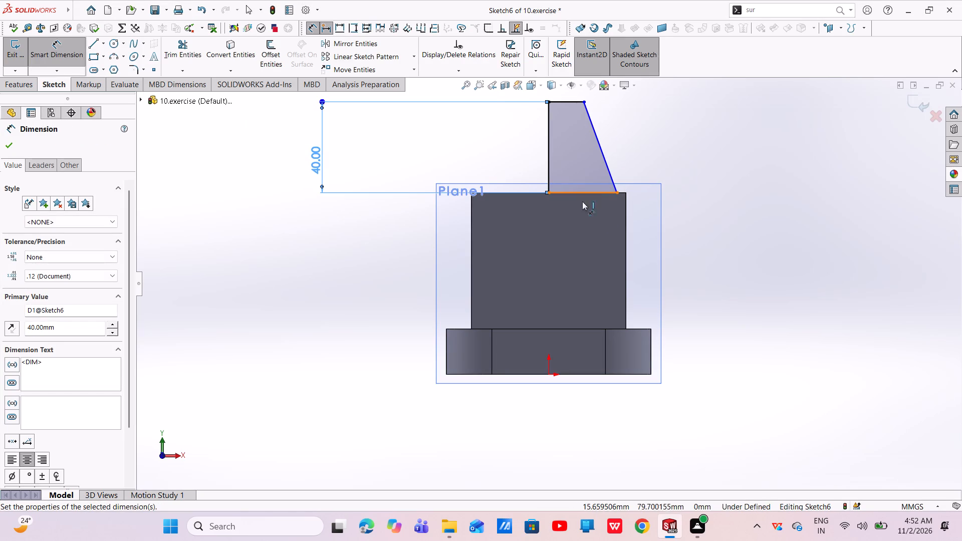
left_click(582, 245)
key("BackSpace")
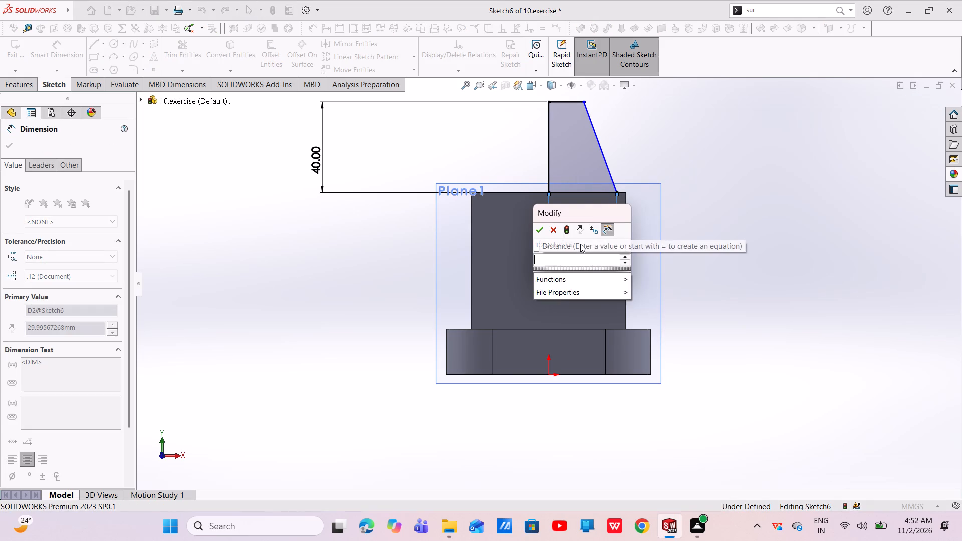
key("3")
key("5")
key("BackSpace")
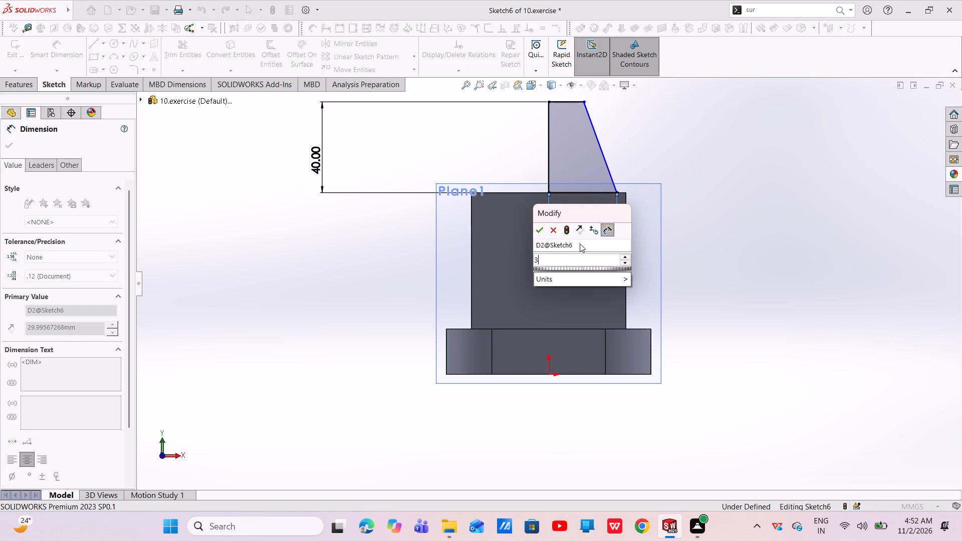
key("4")
key("Return")
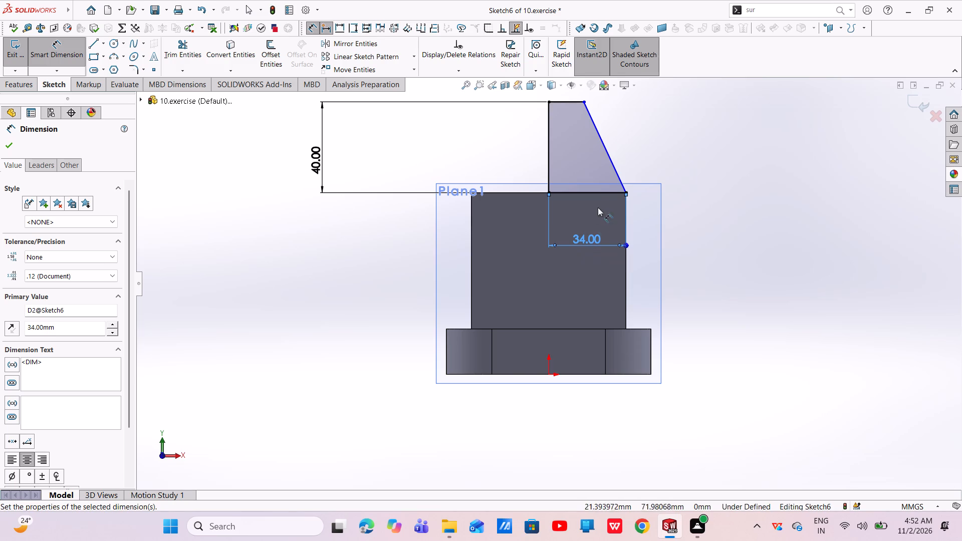
Dimension the profile's short top line at 20 mm and finish dimensioning.
left_click(573, 102)
left_click(569, 122)
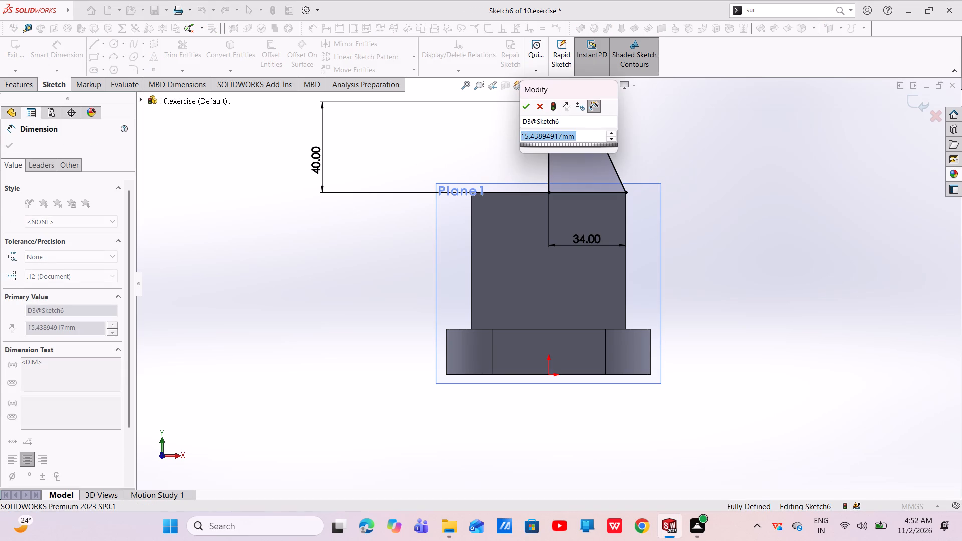
key("BackSpace")
key("2")
key("0")
key("Return")
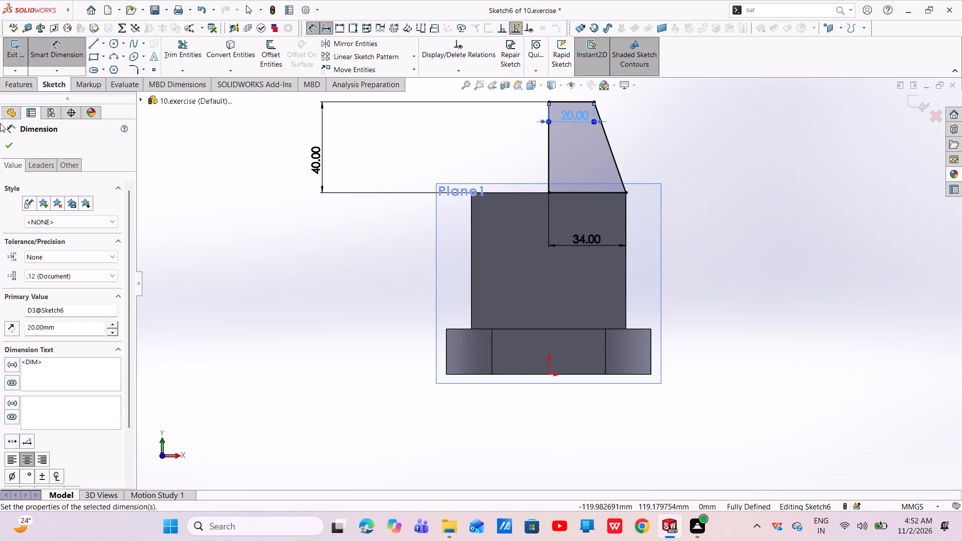
left_click(9, 144)
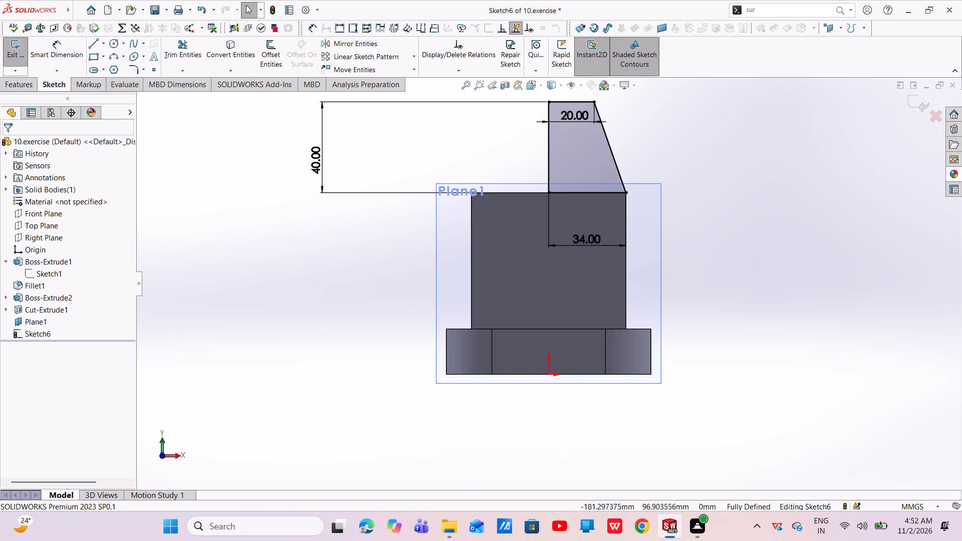
Revolve the profile 360° about its vertical line with the result merged into the body.
left_click(22, 85)
left_click(55, 52)
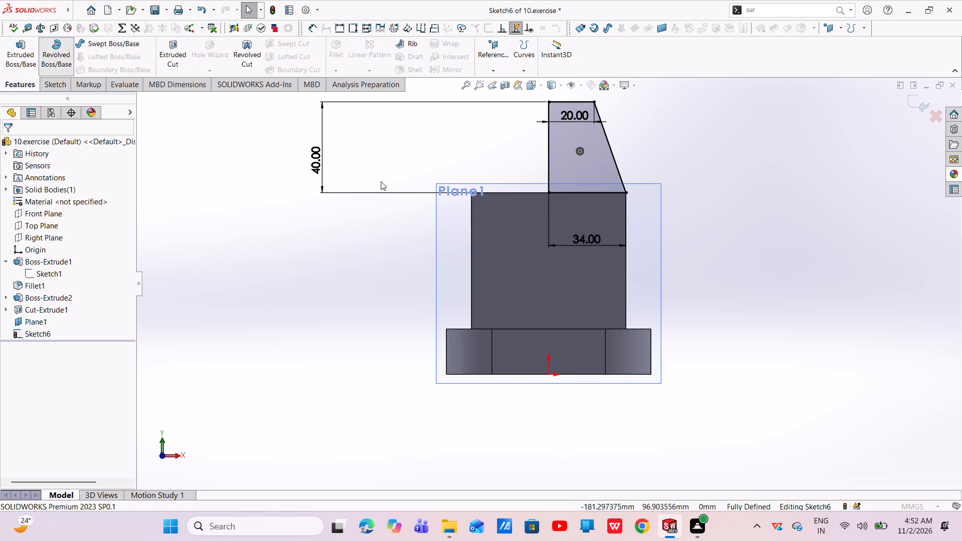
left_click(550, 151)
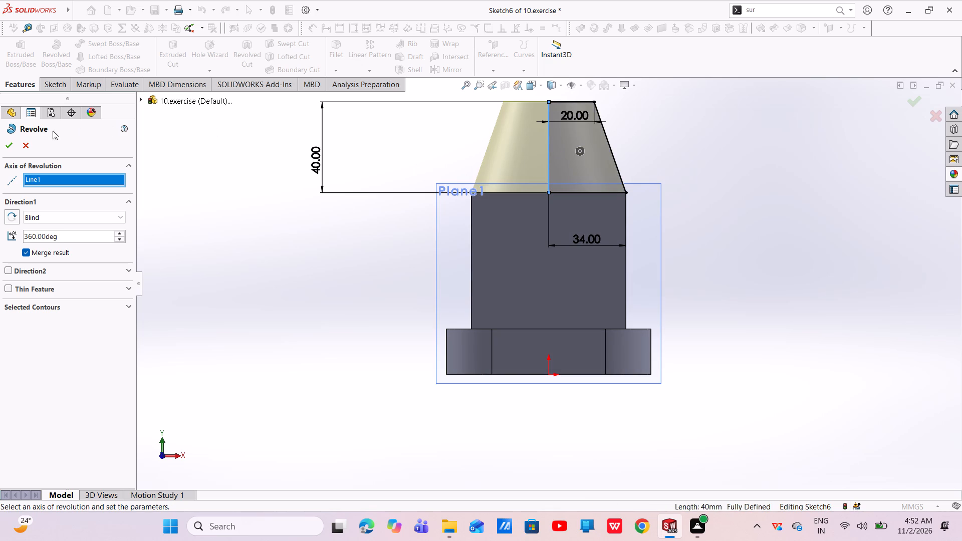
left_click(6, 146)
Hide the offset plane Plane1 that runs through the revolved cone.
scroll(588, 146, "up", 1)
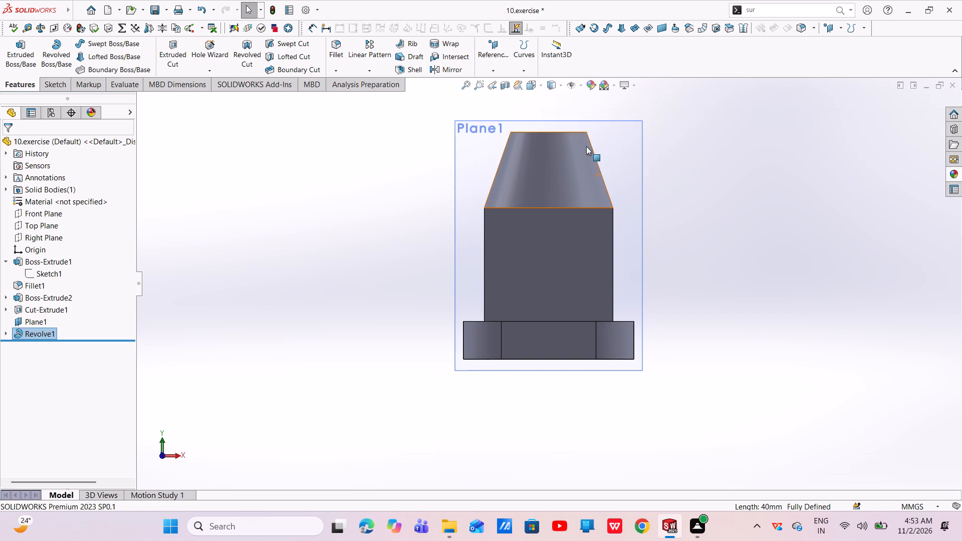
middle_click_drag(579, 151, 518, 281)
scroll(569, 164, "up", 1)
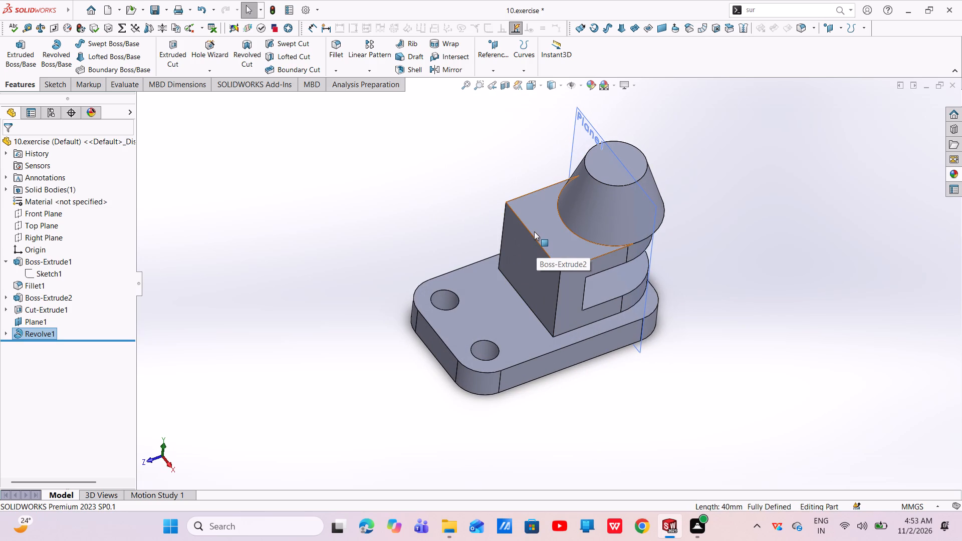
left_click(584, 131)
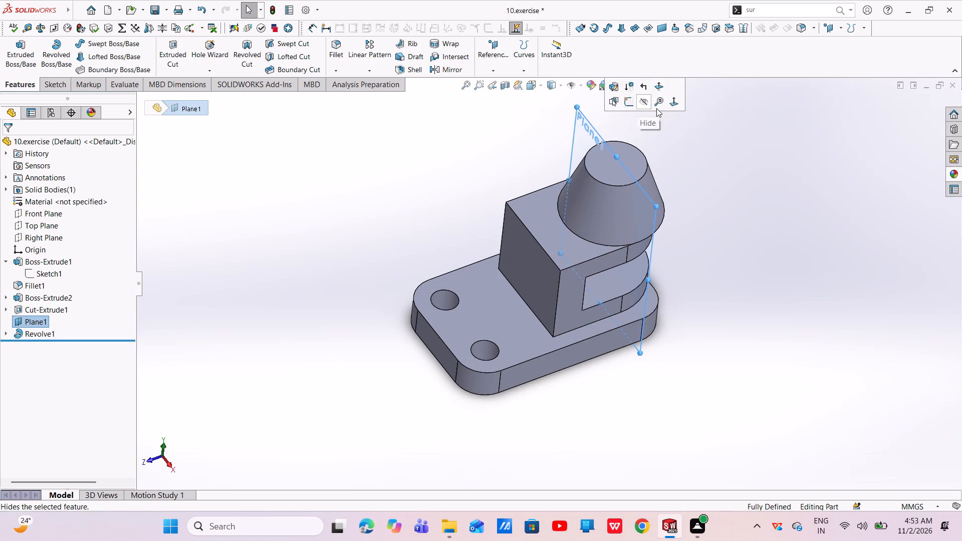
left_click(644, 104)
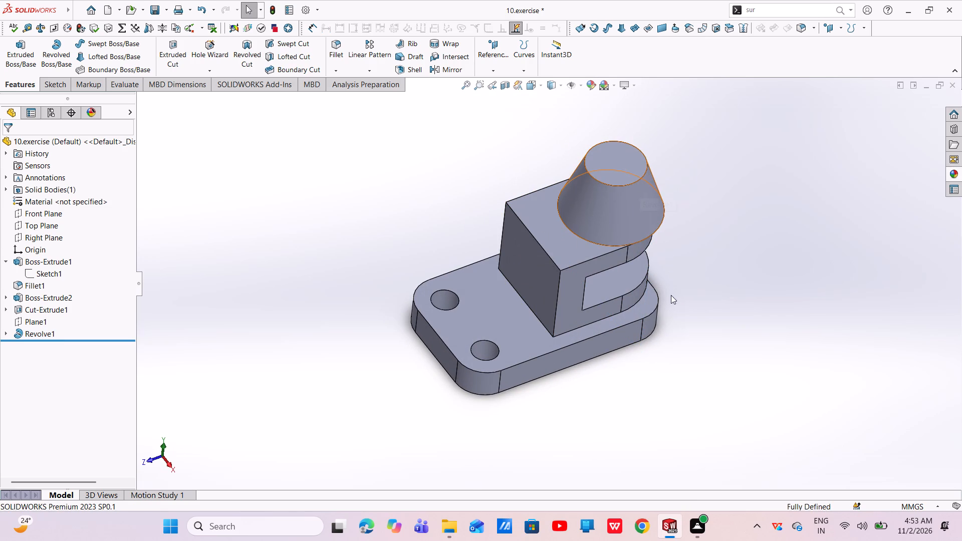
Start a sketch on the cone's flat top face and draw a concentric circle about 13 mm in diameter.
scroll(658, 309, "down", 2)
scroll(633, 291, "up", 4)
middle_click_drag(632, 279, 555, 265)
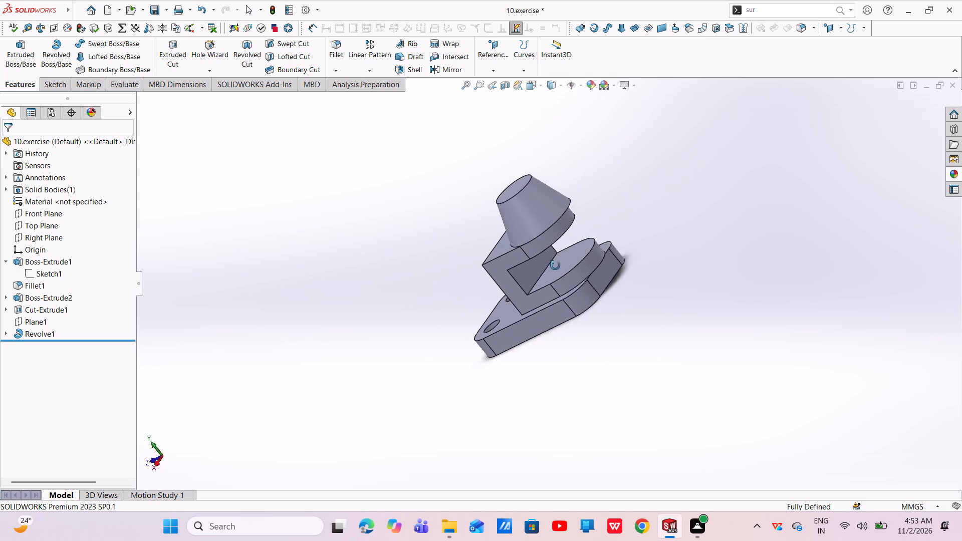
middle_click_drag(555, 265, 581, 335)
left_click(550, 213)
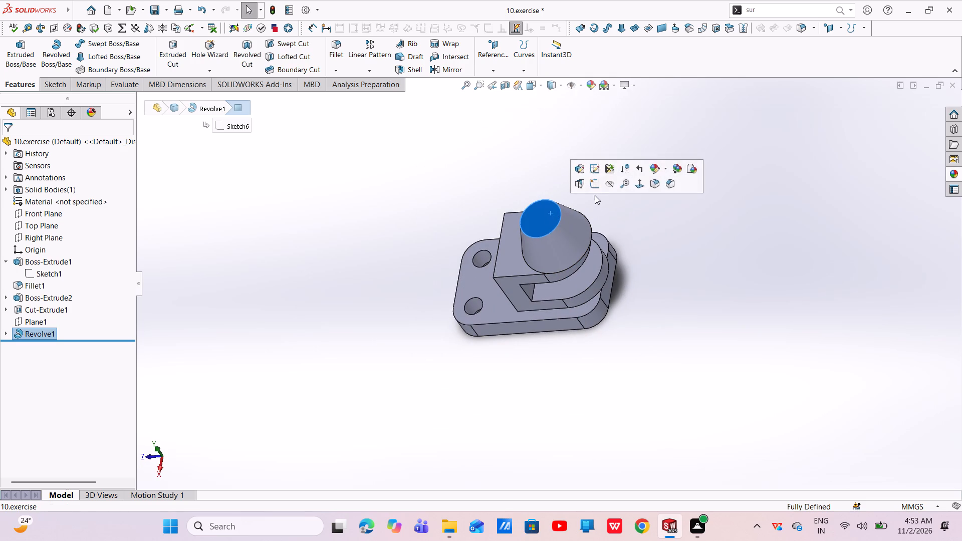
left_click(594, 183)
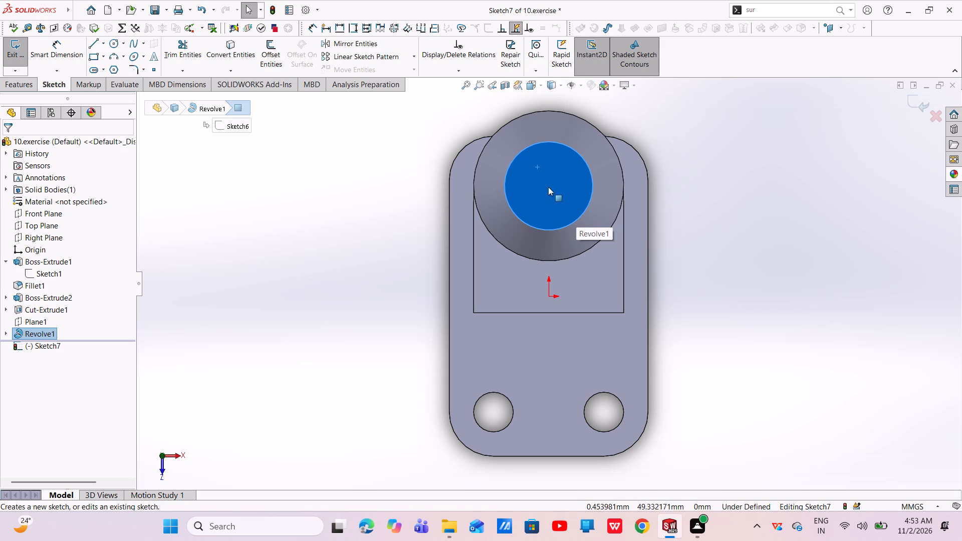
left_click(117, 47)
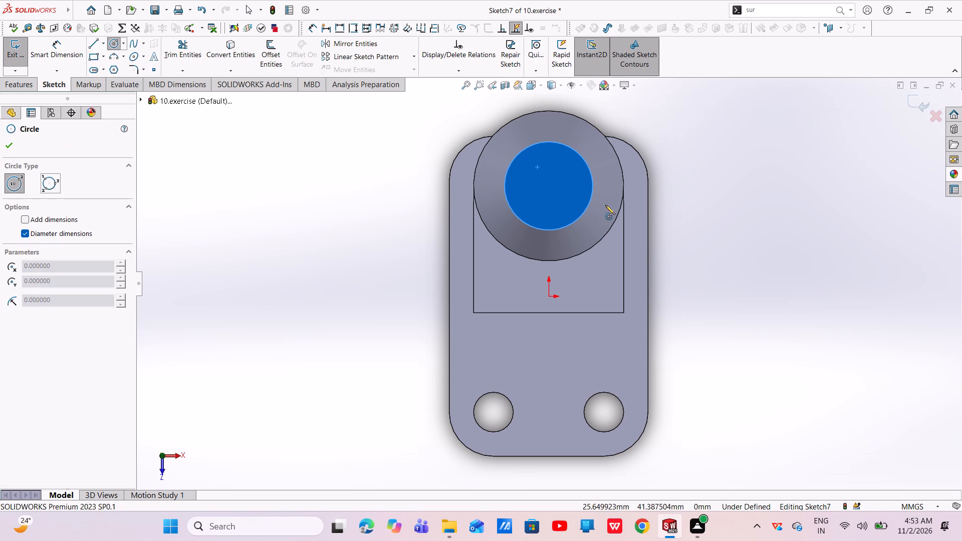
left_click(550, 186)
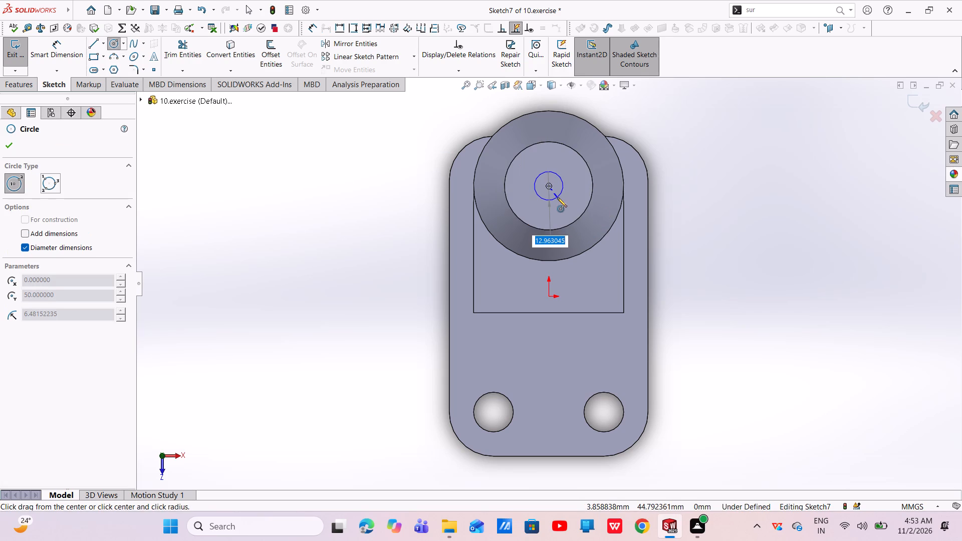
left_click(557, 197)
right_click(558, 198)
left_click(577, 211)
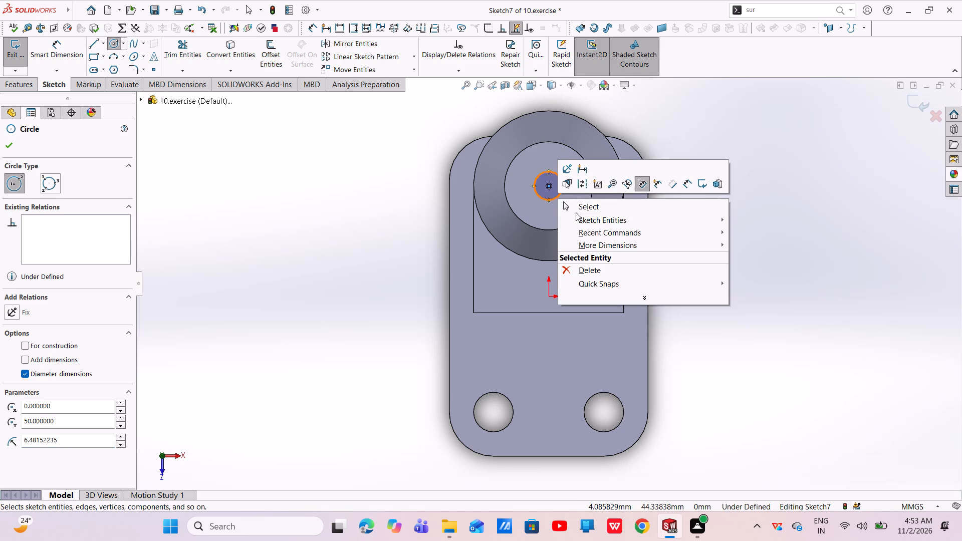
left_click(599, 208)
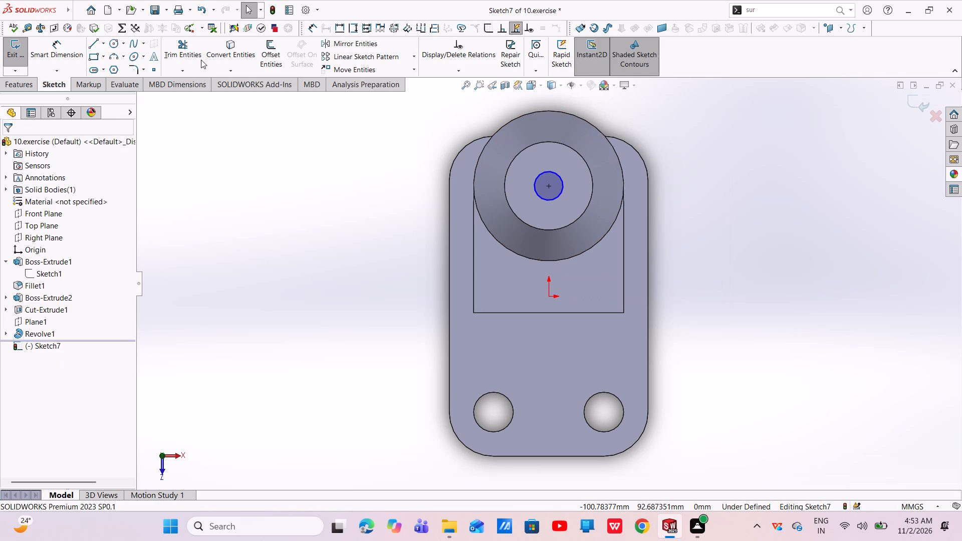
Dimension the circle on the cone's top face at 24 mm diameter.
left_click(74, 45)
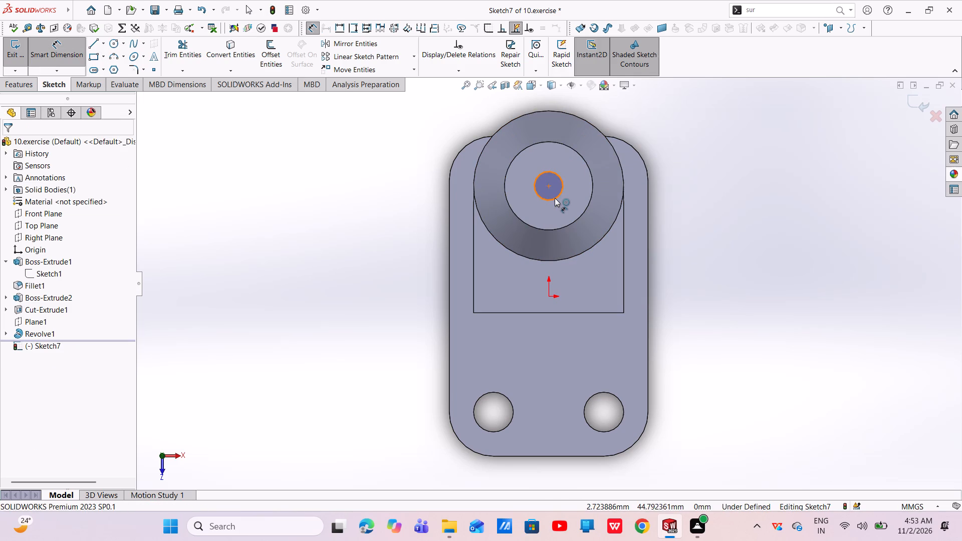
left_click(555, 198)
left_click(278, 205)
key("BackSpace")
type("24")
key("Return")
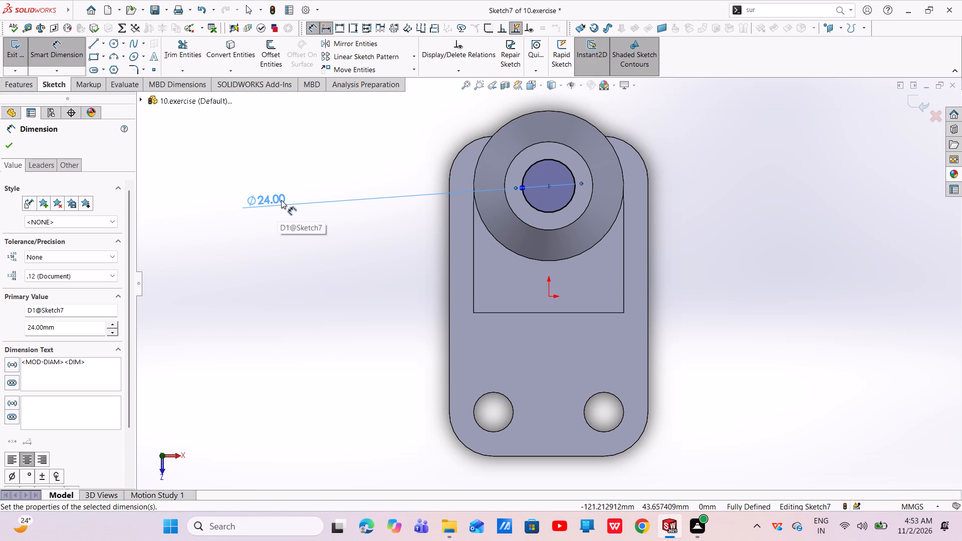
left_click(7, 145)
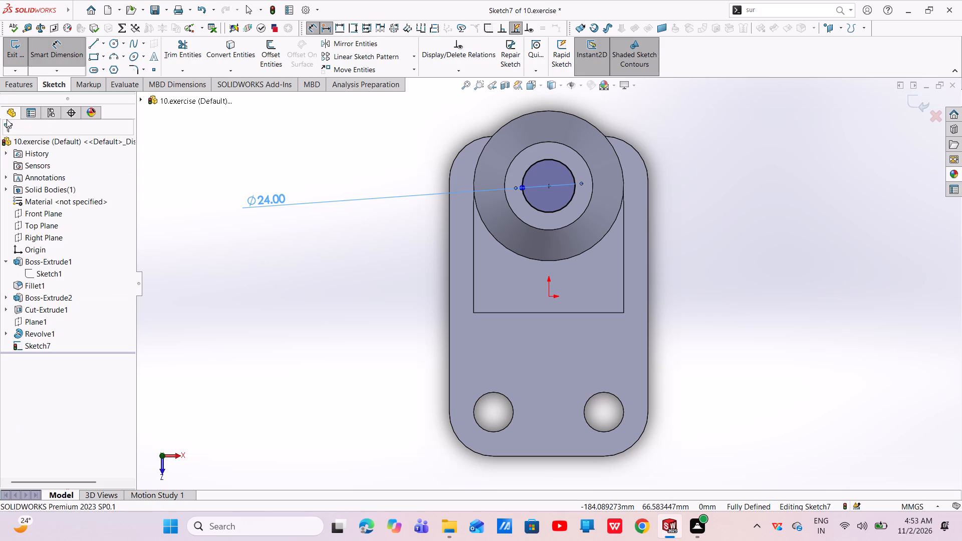
Cut-extrude the 24 mm circle from the cone's top face with the Through All end condition.
left_click(13, 93)
left_click_drag(13, 87, 13, 93)
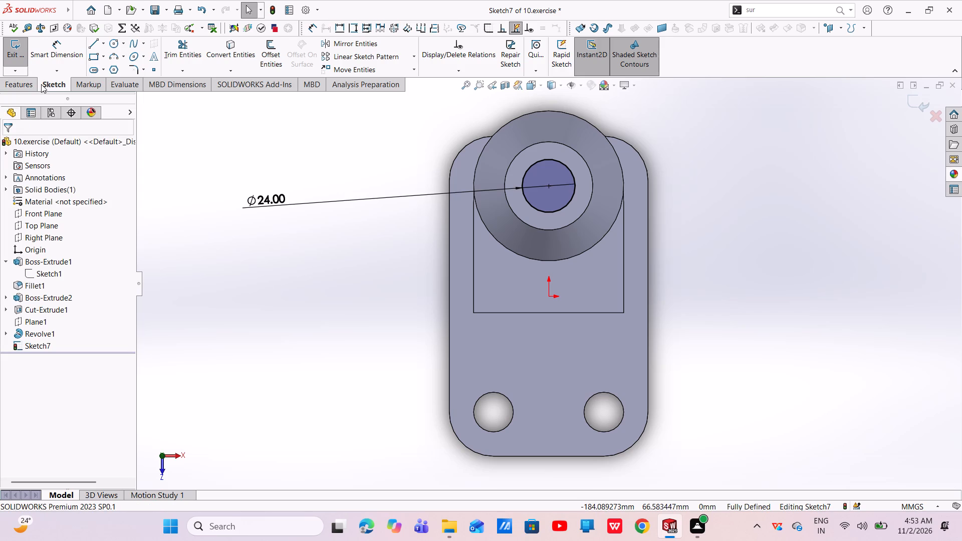
left_click(26, 87)
left_click(183, 63)
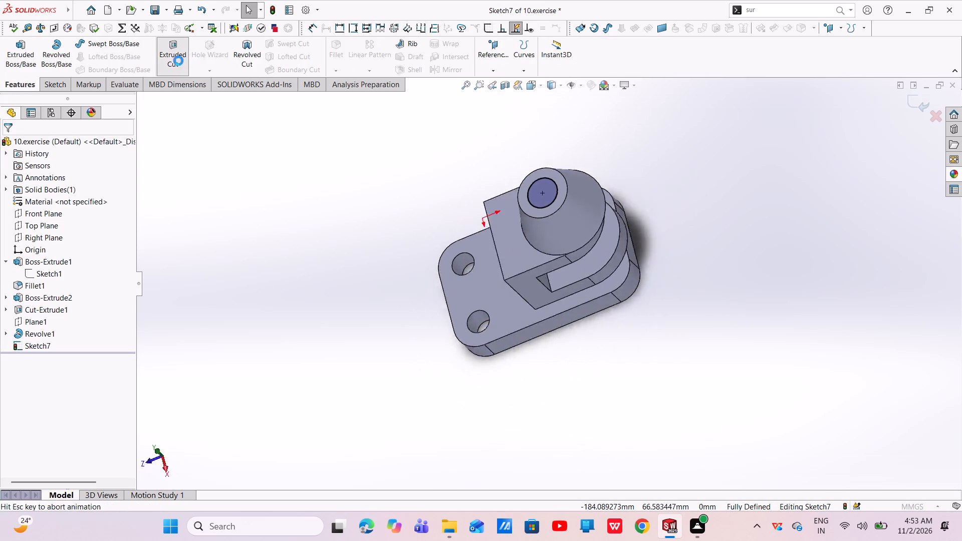
left_click_drag(100, 213, 99, 221)
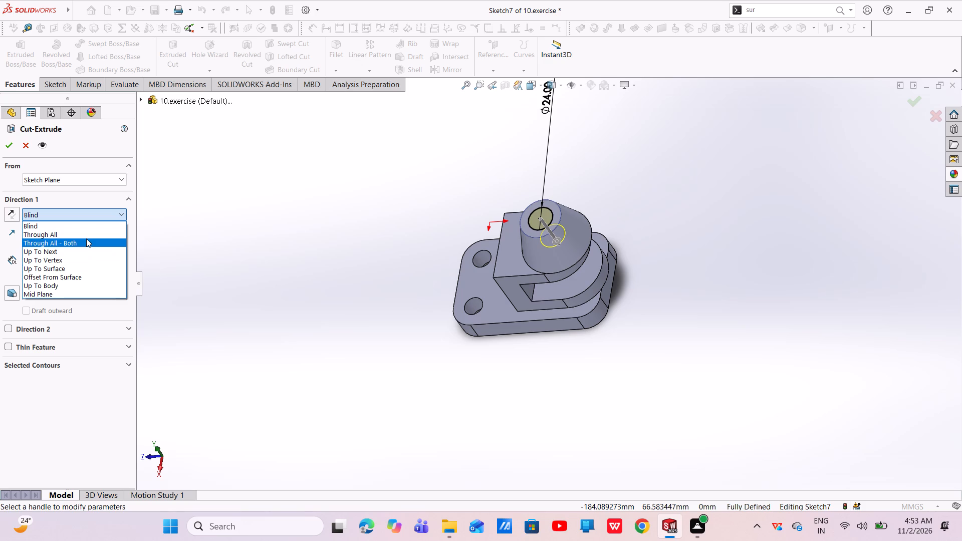
left_click(86, 235)
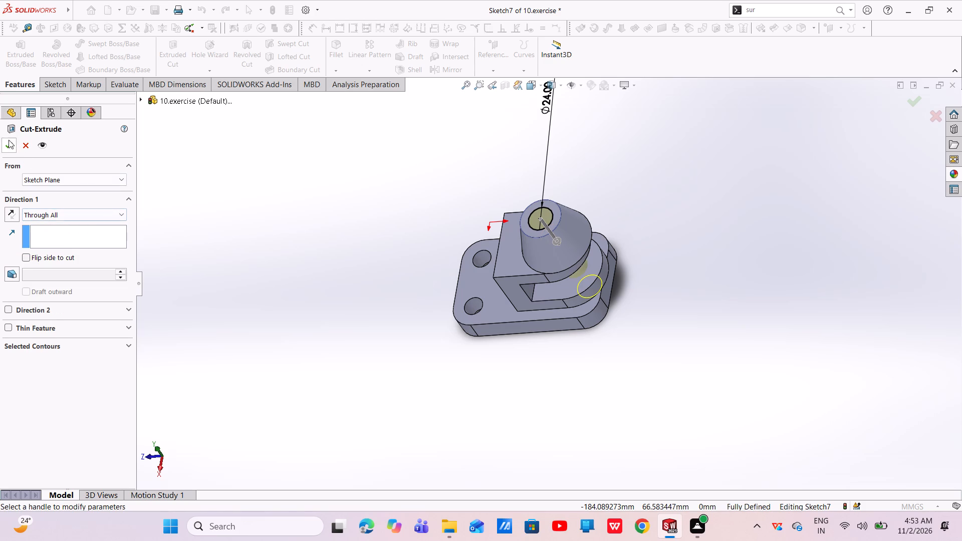
left_click(7, 145)
middle_click_drag(588, 298, 586, 146)
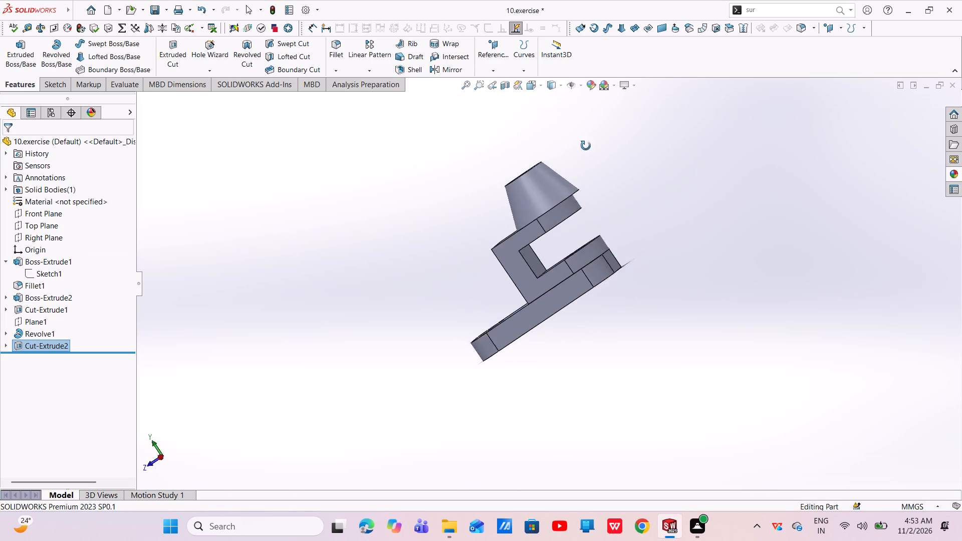
middle_click_drag(586, 146, 585, 277)
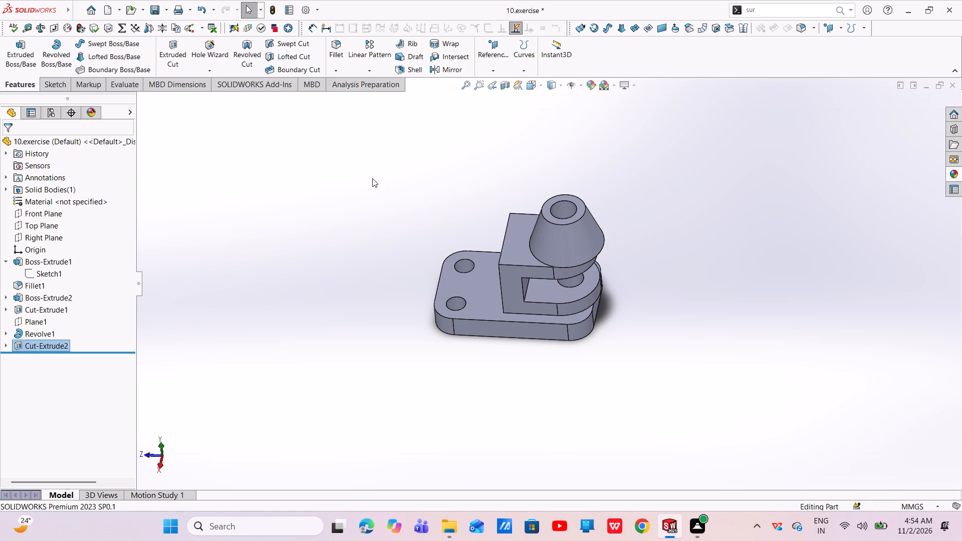
On the Right Plane, sketch a sloping line from the plate's upper front corner to the boss's top front corner.
left_click(45, 240)
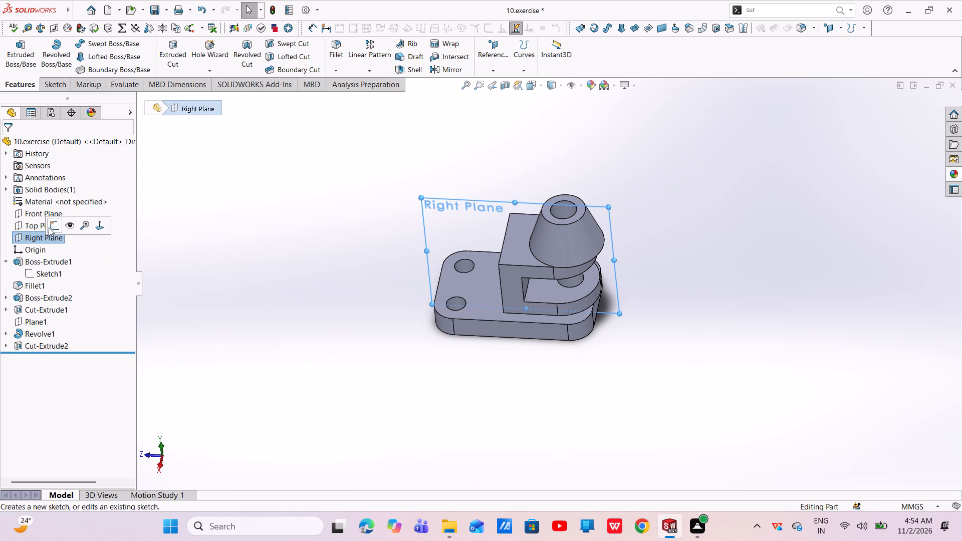
left_click(49, 227)
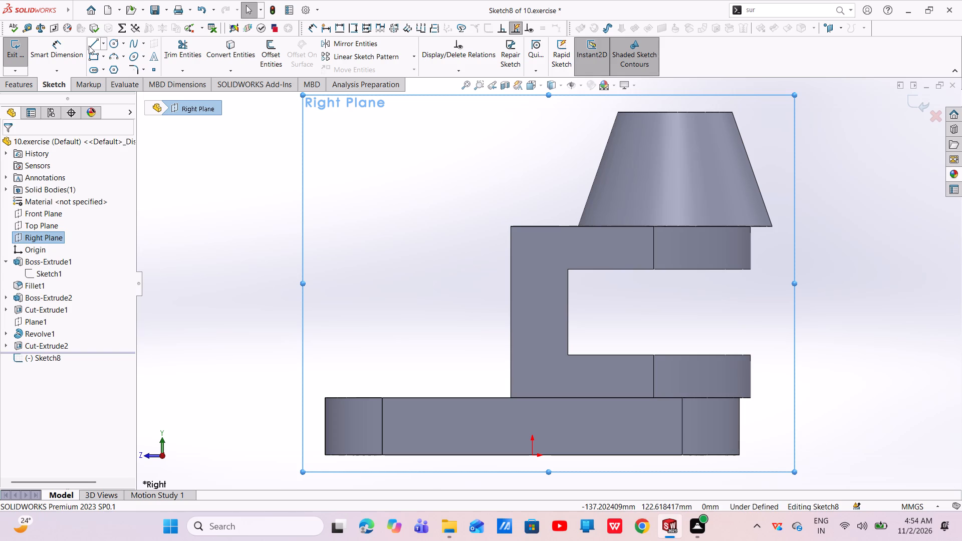
left_click(89, 46)
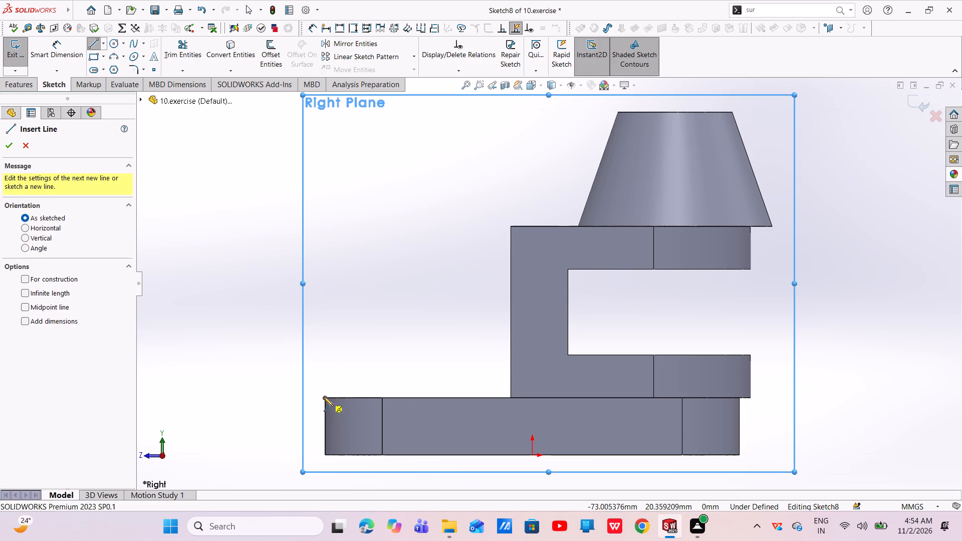
left_click(323, 396)
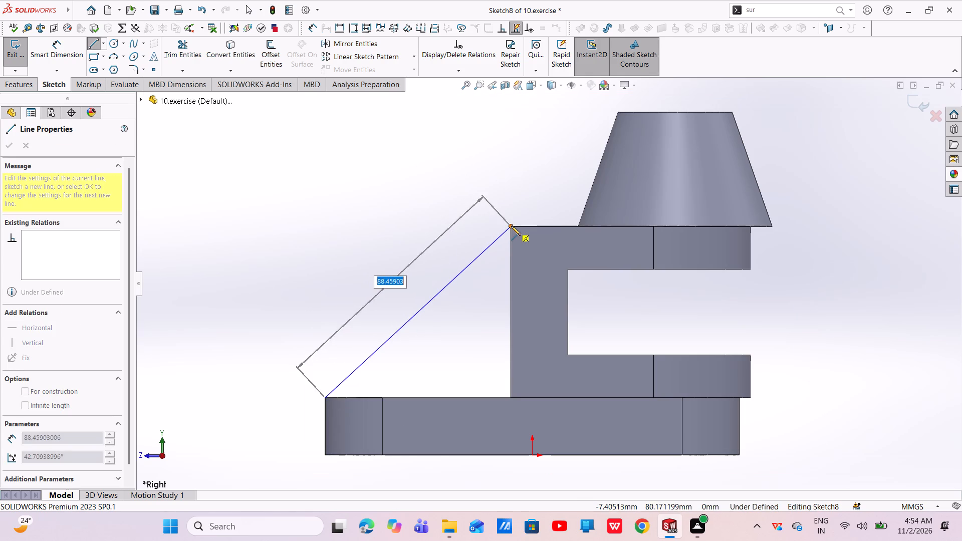
left_click(511, 226)
right_click(511, 226)
left_click(546, 230)
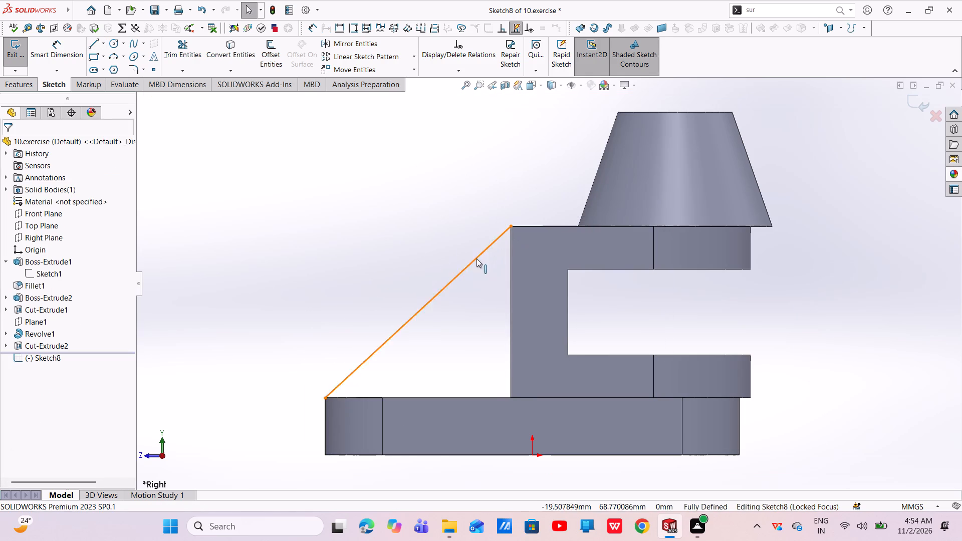
Create a 10 mm thick rib from the sloping line, thickened on both sides and filling toward the plate and boss.
left_click(19, 90)
left_click(410, 43)
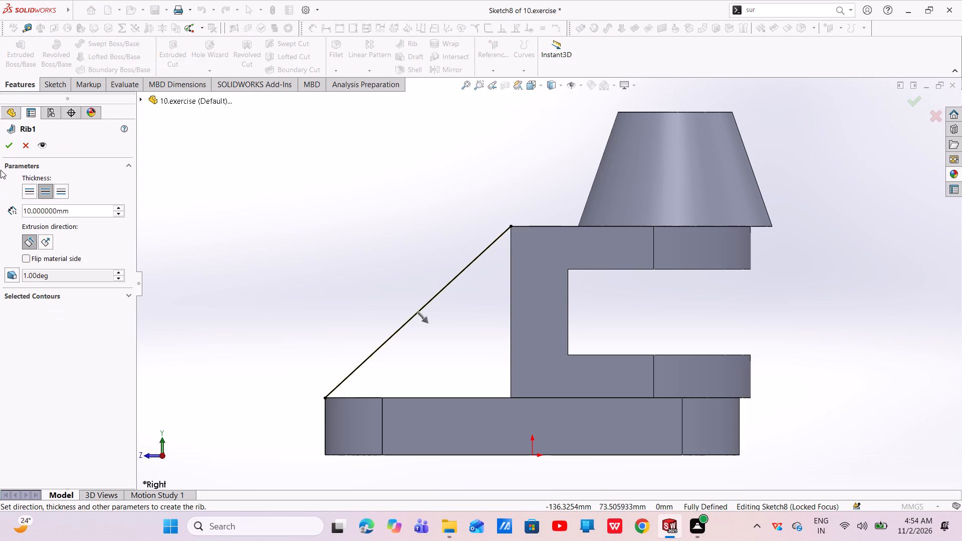
left_click(8, 148)
scroll(339, 294, "up", 4)
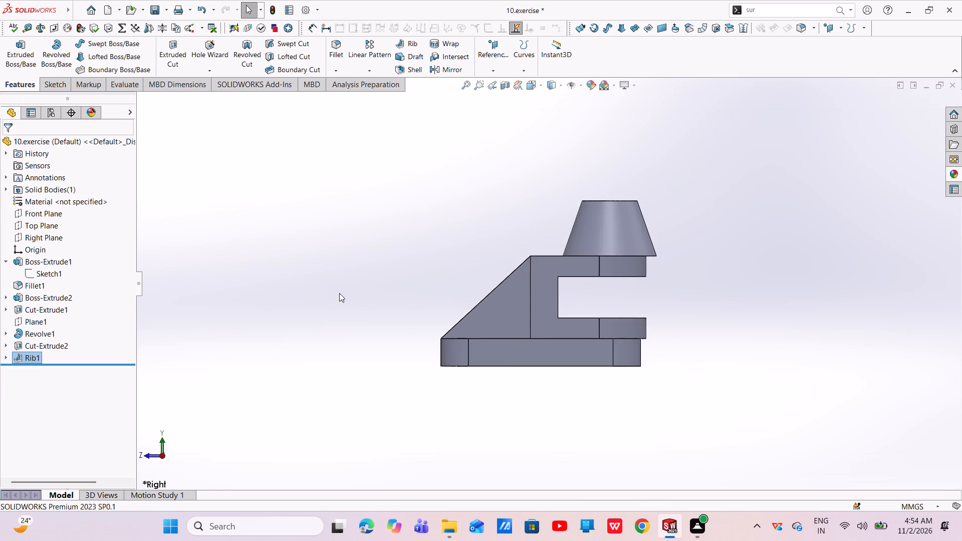
middle_click_drag(434, 377, 492, 498)
scroll(469, 437, "up", 1)
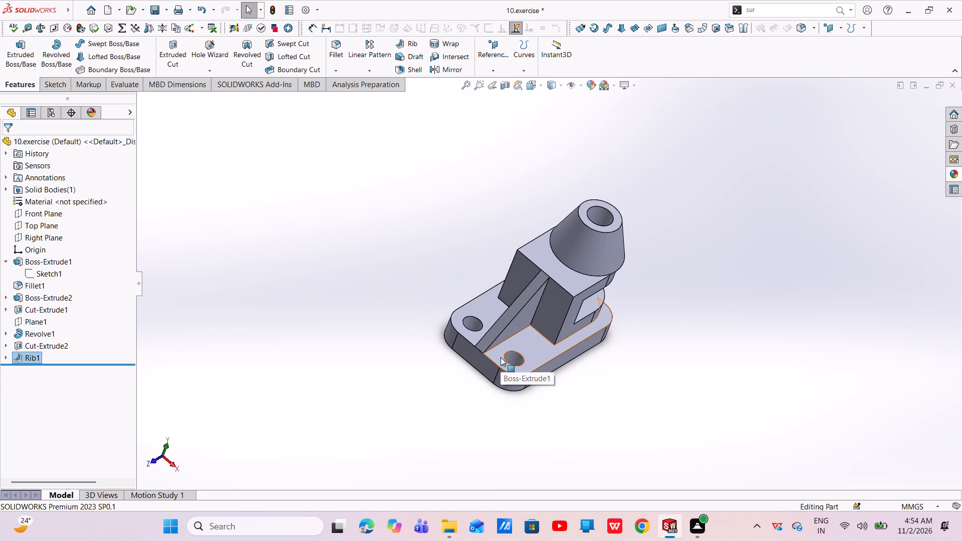
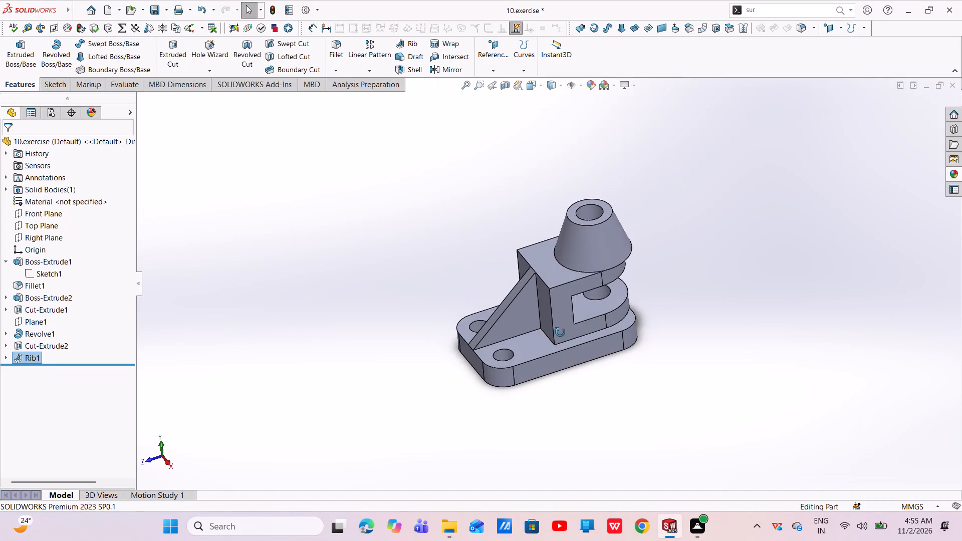
Examine the part and its new rib from the side and from below.
scroll(590, 317, "down", 3)
scroll(589, 317, "up", 7)
middle_click_drag(598, 338, 558, 311)
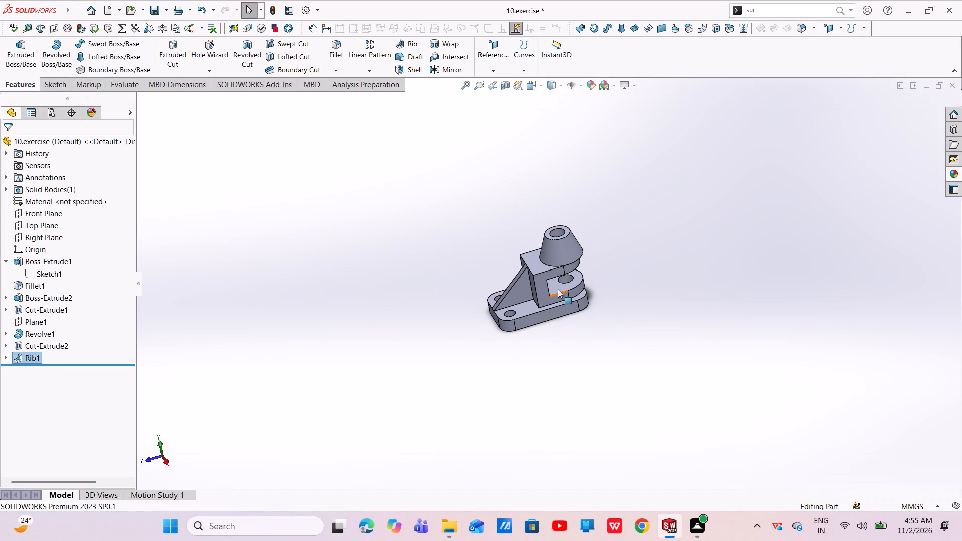
middle_click_drag(607, 314, 590, 314)
scroll(537, 256, "down", 5)
middle_click_drag(623, 388, 620, 311)
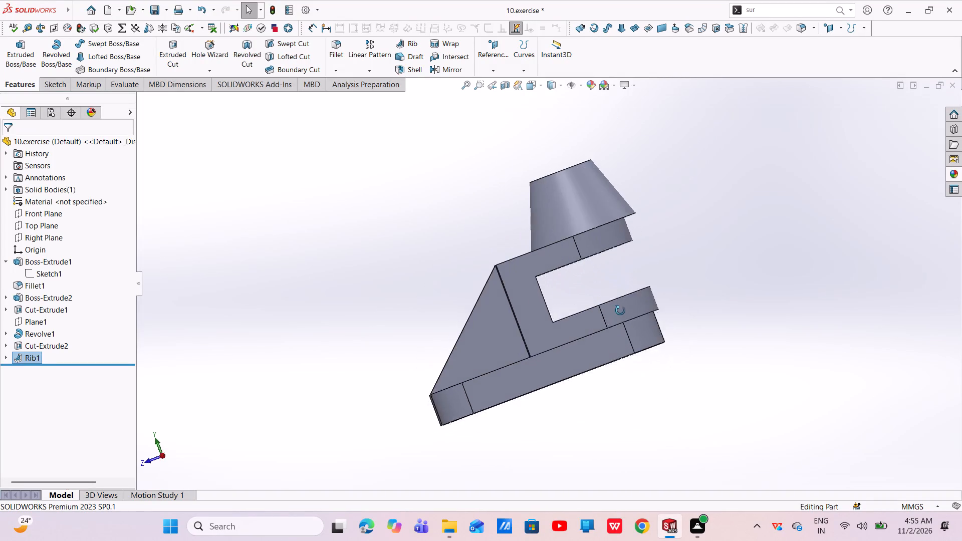
middle_click_drag(620, 311, 650, 286)
Apply the yellow medium gloss plastic appearance to all the solid features, from Boss-Extrude1 through Rib1, leaving out Plane1.
left_click(45, 261)
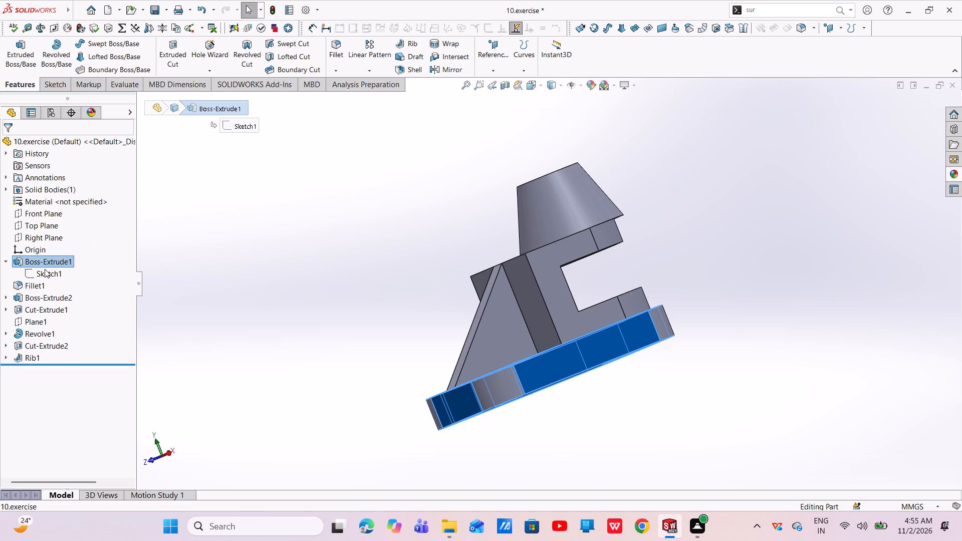
left_click(41, 287, "ctrl")
left_click(41, 299, "ctrl")
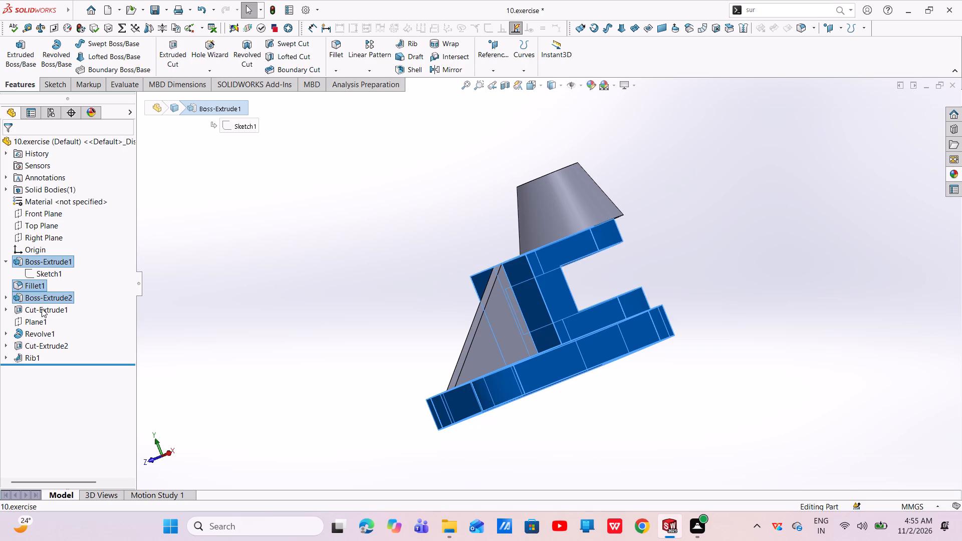
left_click(42, 309, "ctrl")
left_click(38, 333, "ctrl")
left_click(38, 348, "ctrl")
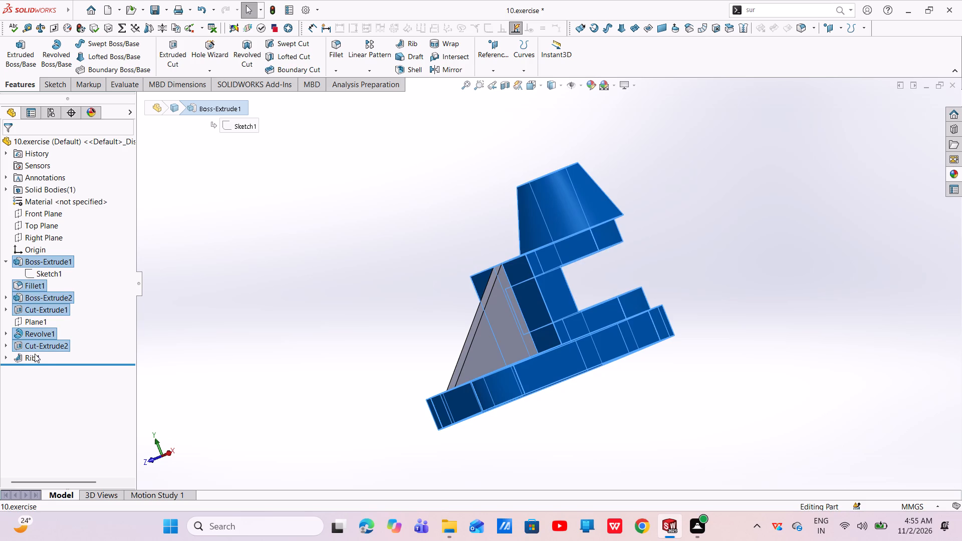
left_click(34, 355, "ctrl")
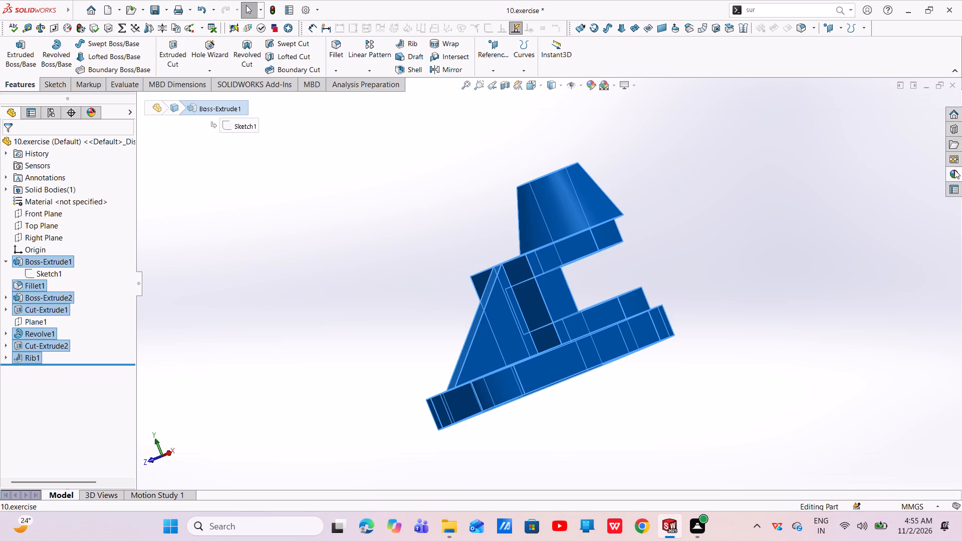
left_click(954, 170)
scroll(871, 290, "down", 6)
double_click(854, 444)
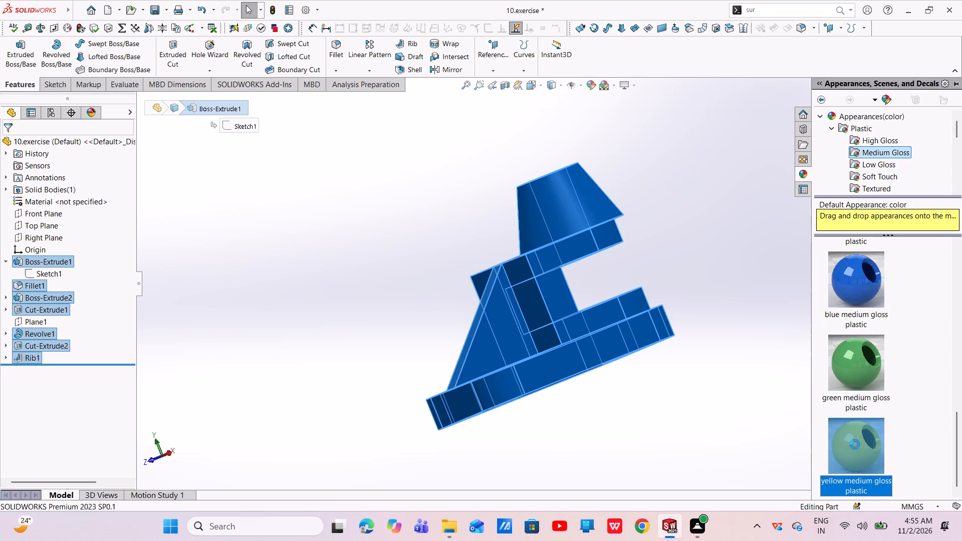
scroll(649, 306, "down", 3)
scroll(648, 306, "up", 3)
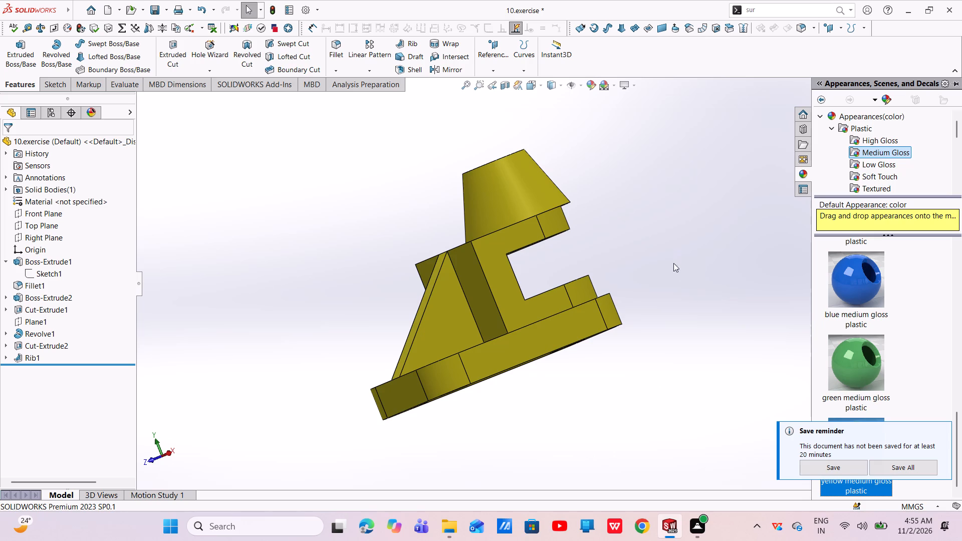
left_click(703, 273)
Orient the part to an angled view showing the cone, slot and rib, and save the part file.
scroll(473, 280, "down", 6)
scroll(465, 280, "up", 4)
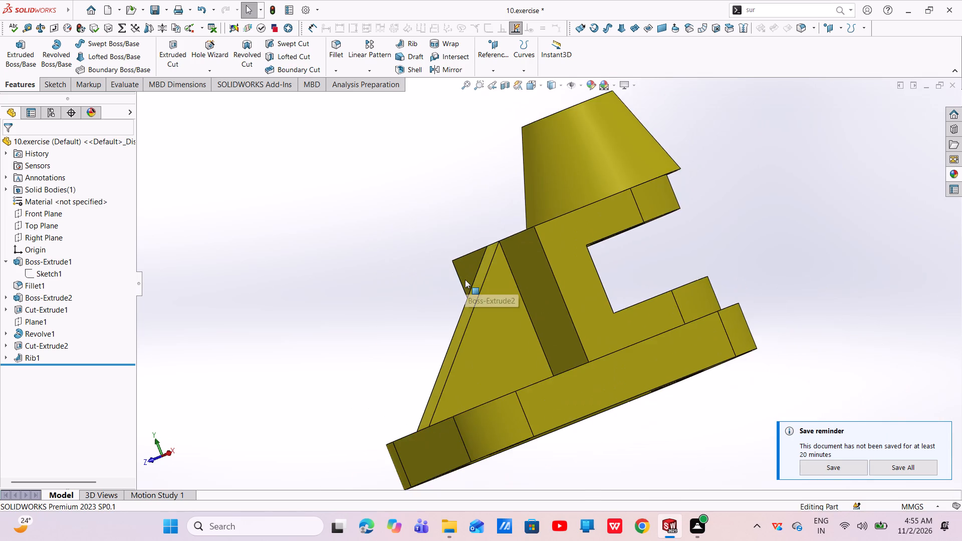
middle_click_drag(468, 280, 708, 313)
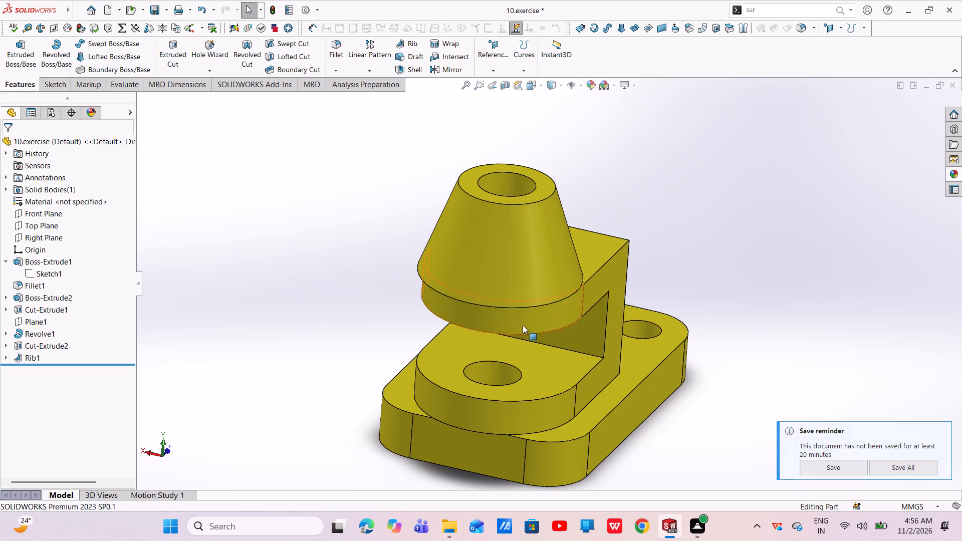
scroll(506, 343, "down", 5)
scroll(503, 347, "up", 6)
middle_click_drag(550, 313, 485, 401)
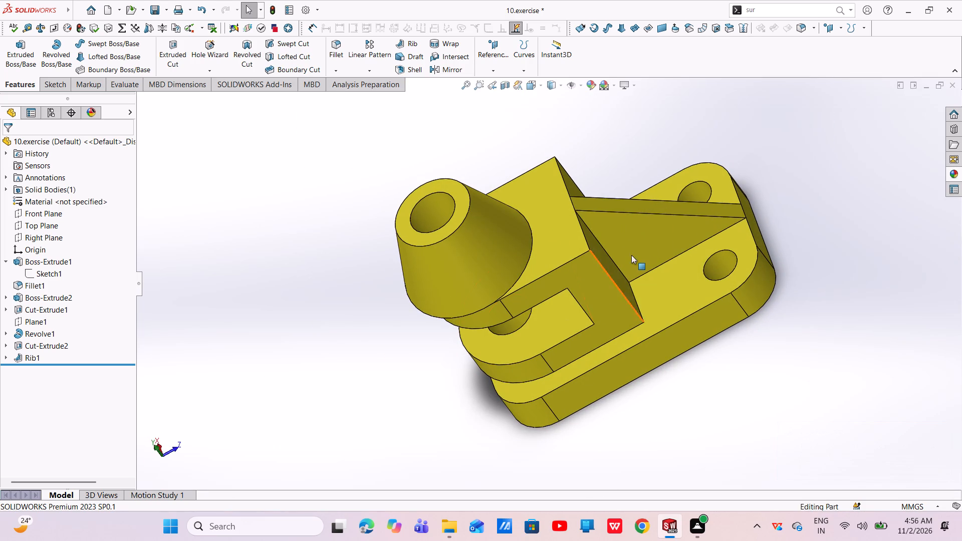
left_click(156, 8)
Save the part as an Adobe PDF under the name 10.exercise in the RC HEKICOPTER ASSEMBLY PARTS folder.
left_click(166, 11)
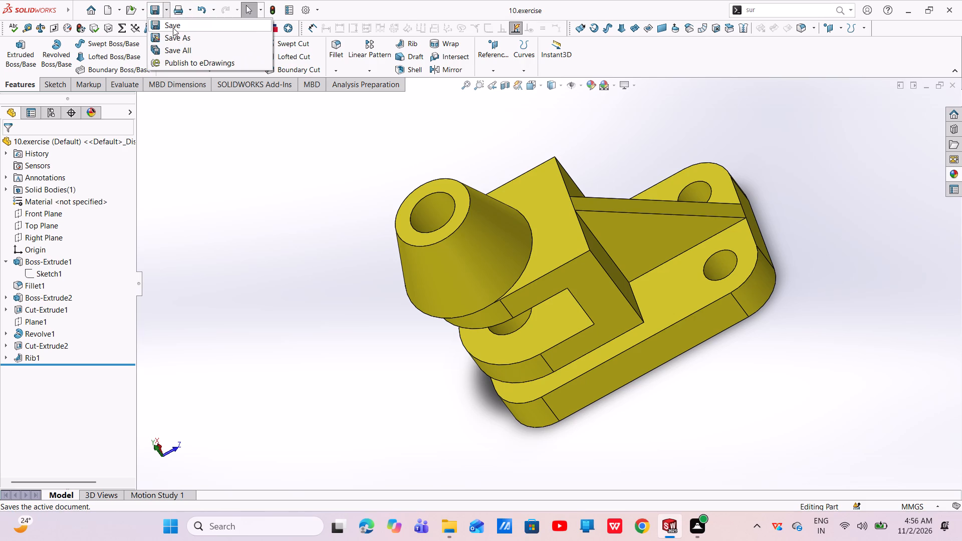
left_click(174, 35)
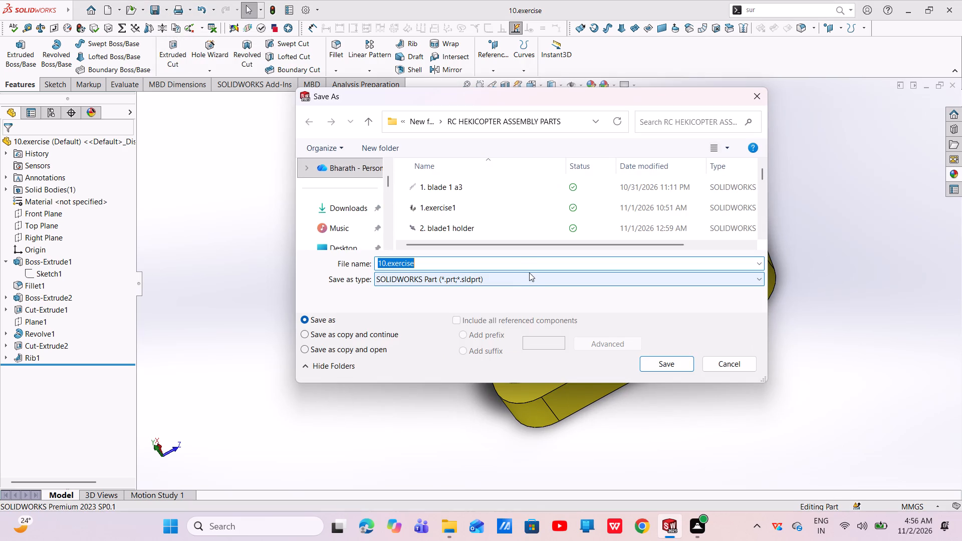
left_click(533, 275)
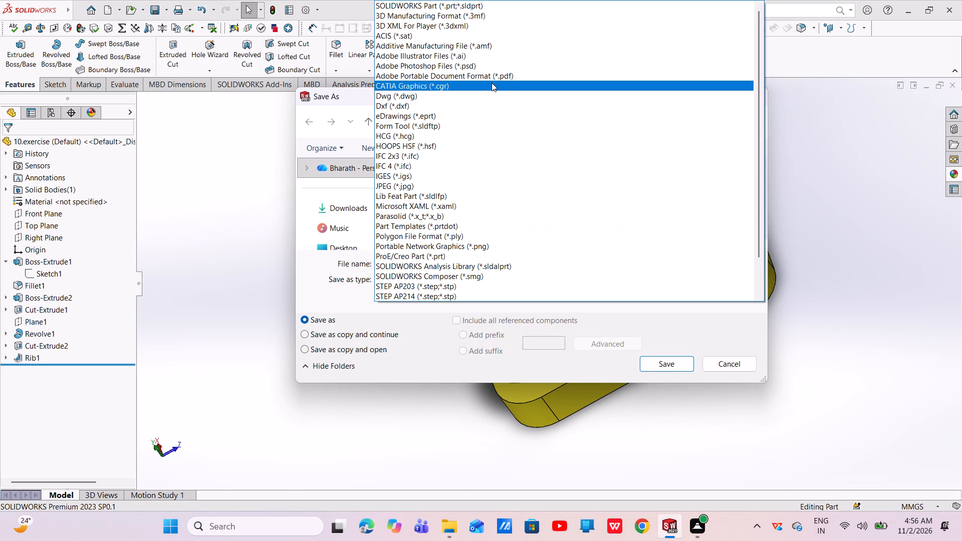
left_click(493, 79)
left_click(660, 383)
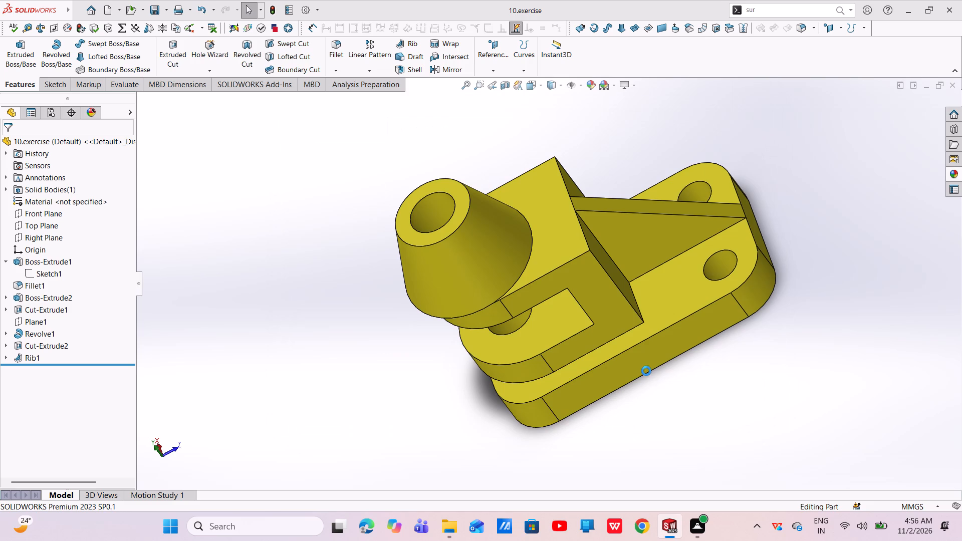